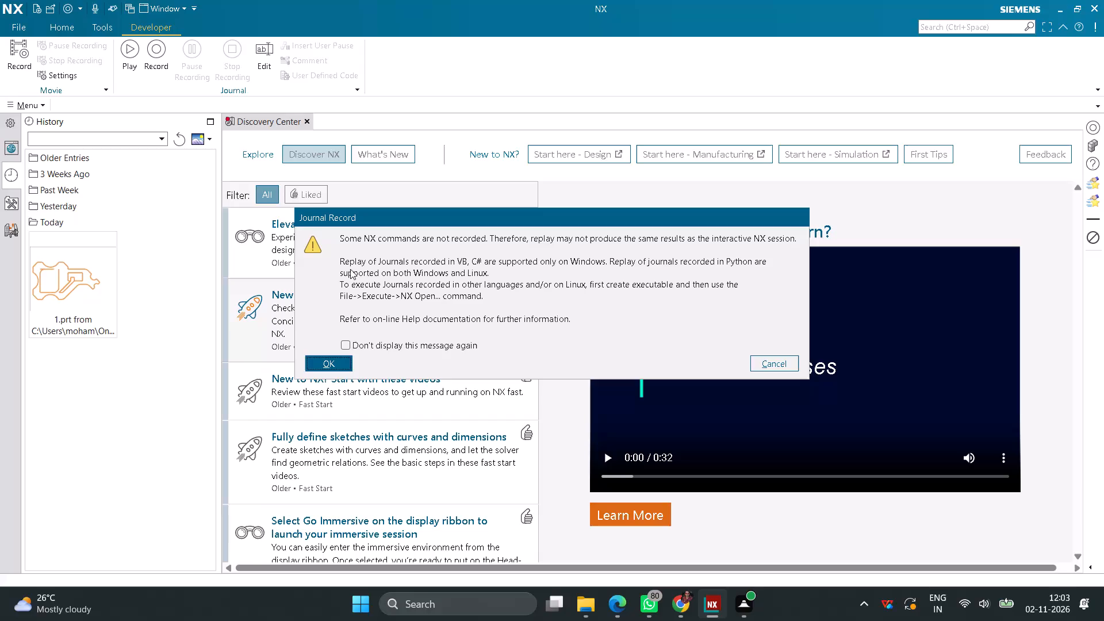
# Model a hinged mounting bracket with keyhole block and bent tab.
# Start recording a journal, saved as a C# source file named journal in the internship folder.
pyautogui.click(343, 370)
pyautogui.click(392, 254)
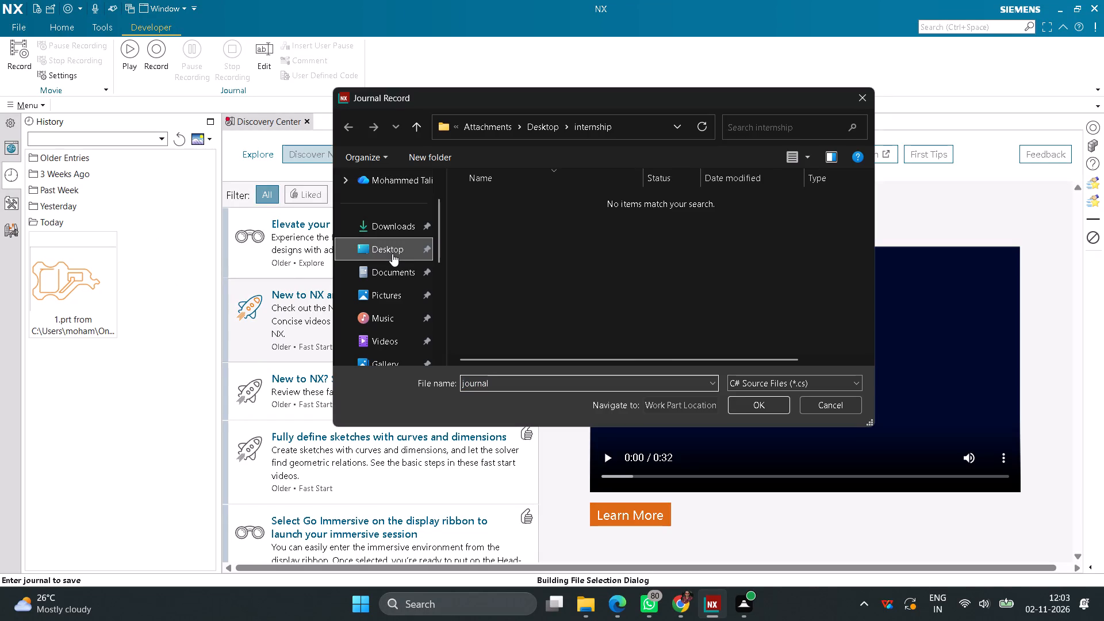
pyautogui.doubleClick(726, 231)
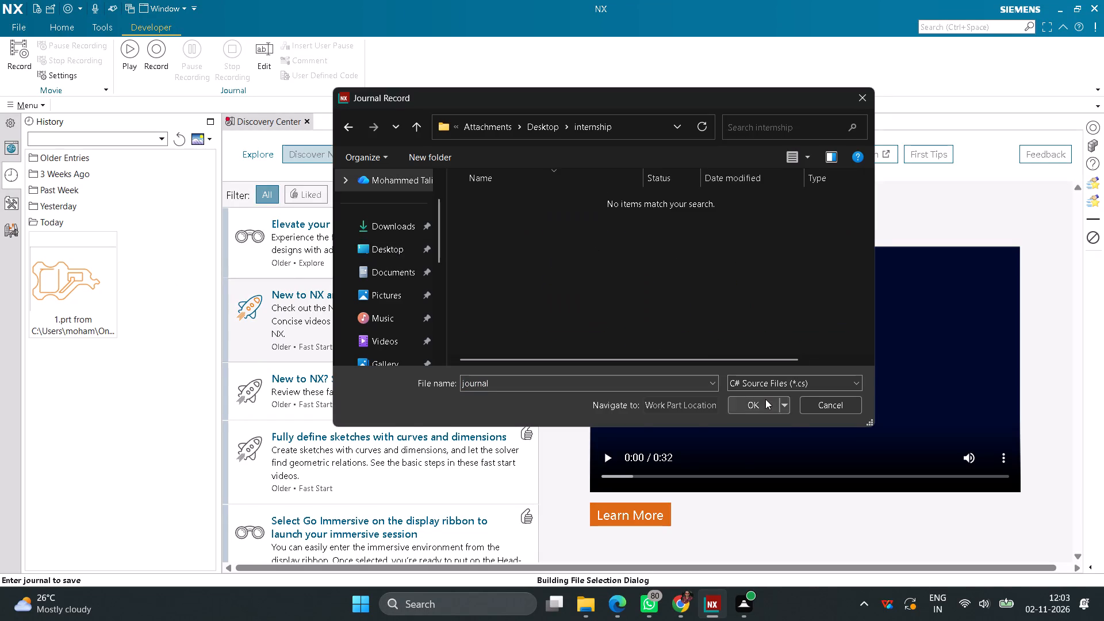
pyautogui.click(765, 399)
# Create a new millimetre part named 1 from the Model template.
pyautogui.click(13, 29)
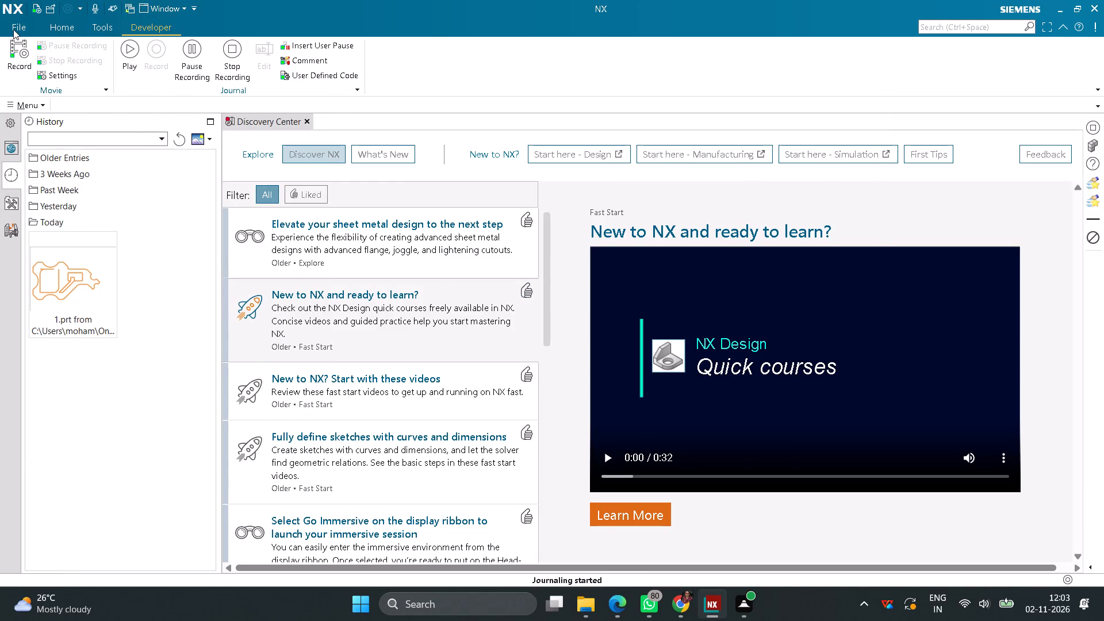
pyautogui.click(25, 52)
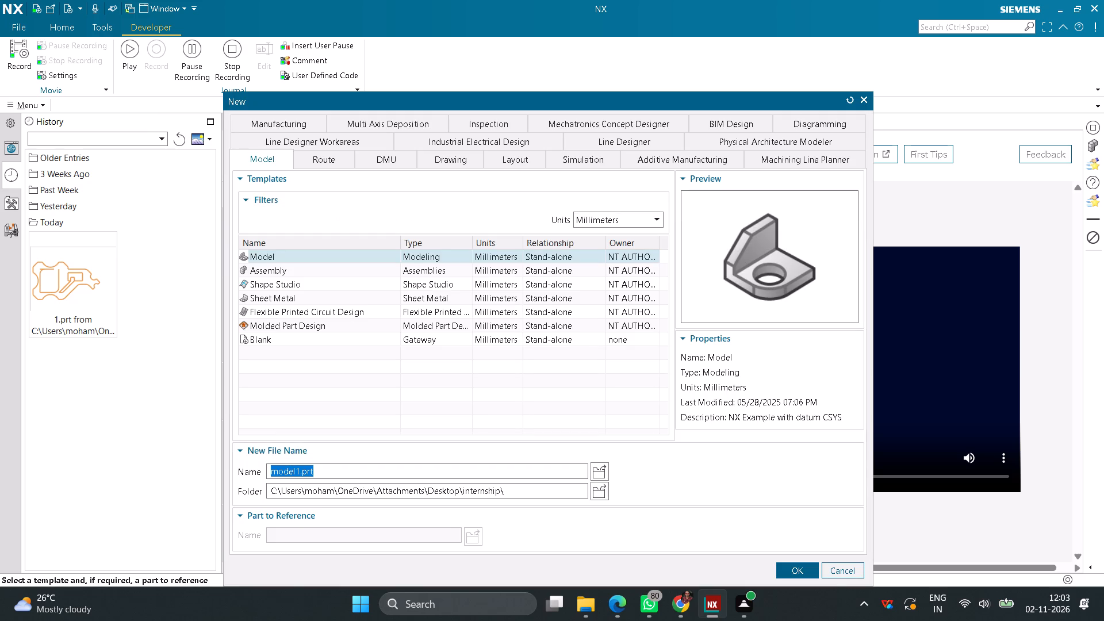
pyautogui.press('1')
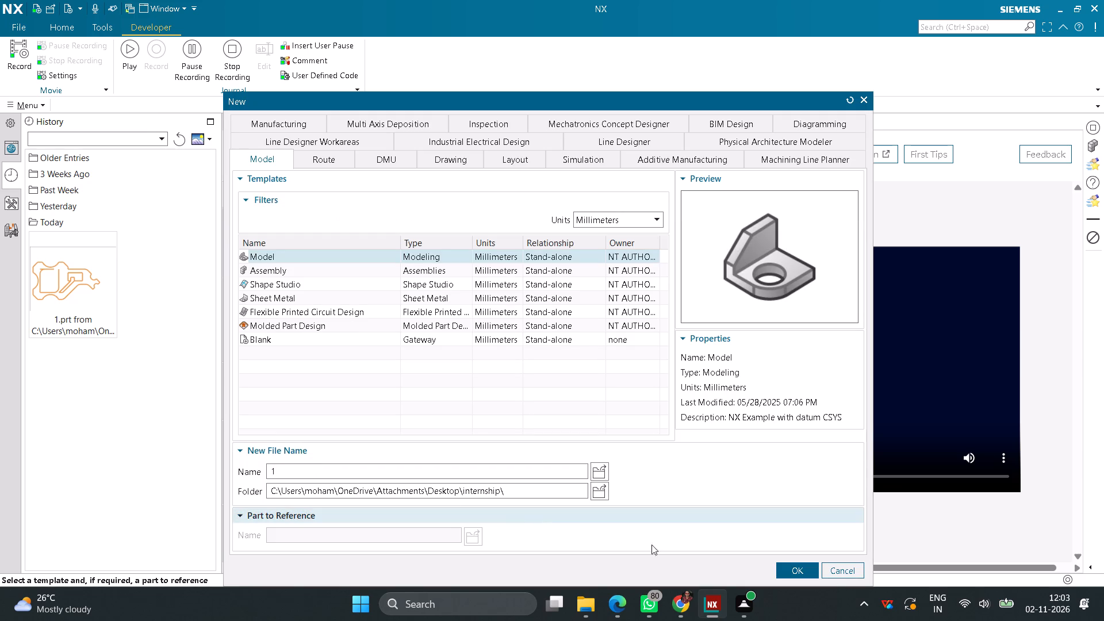
pyautogui.click(790, 567)
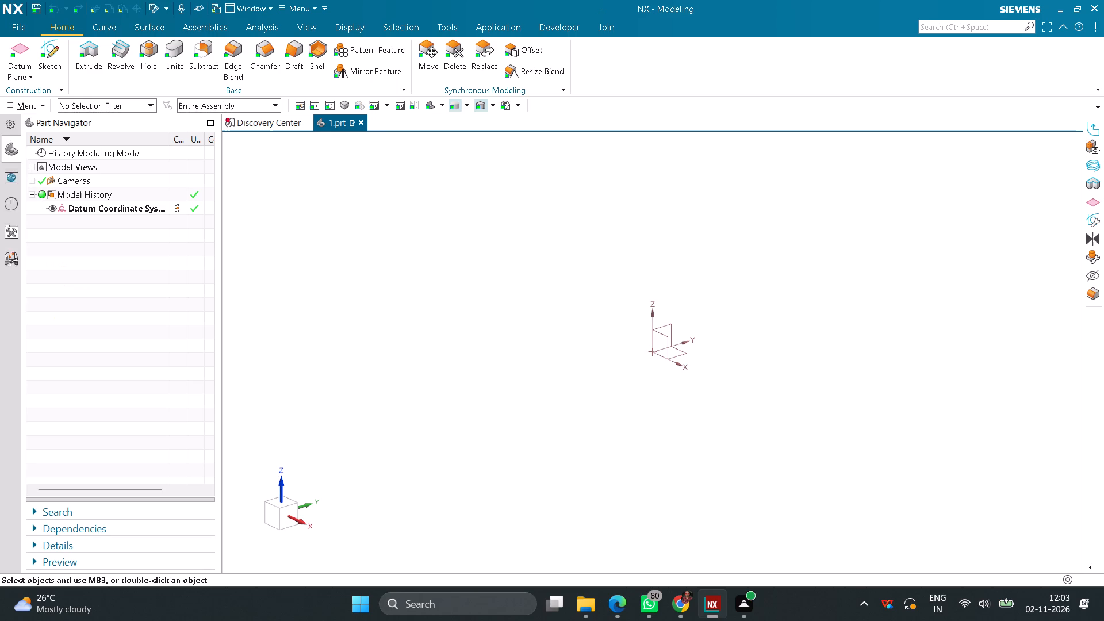
# Create a sketch on the Top plane.
pyautogui.click(55, 66)
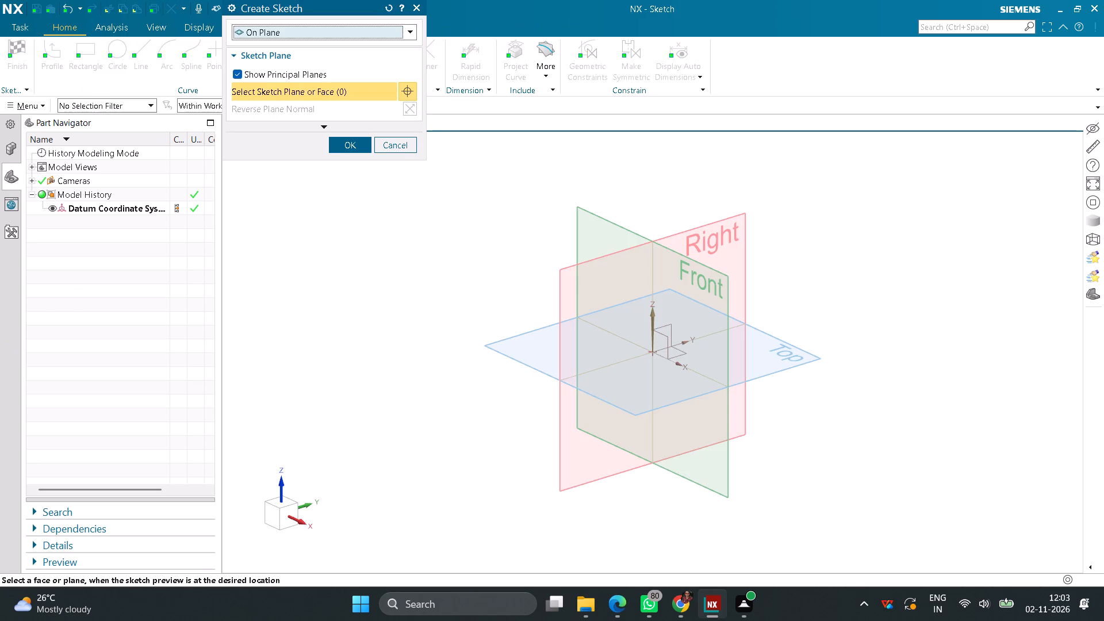
pyautogui.click(792, 364)
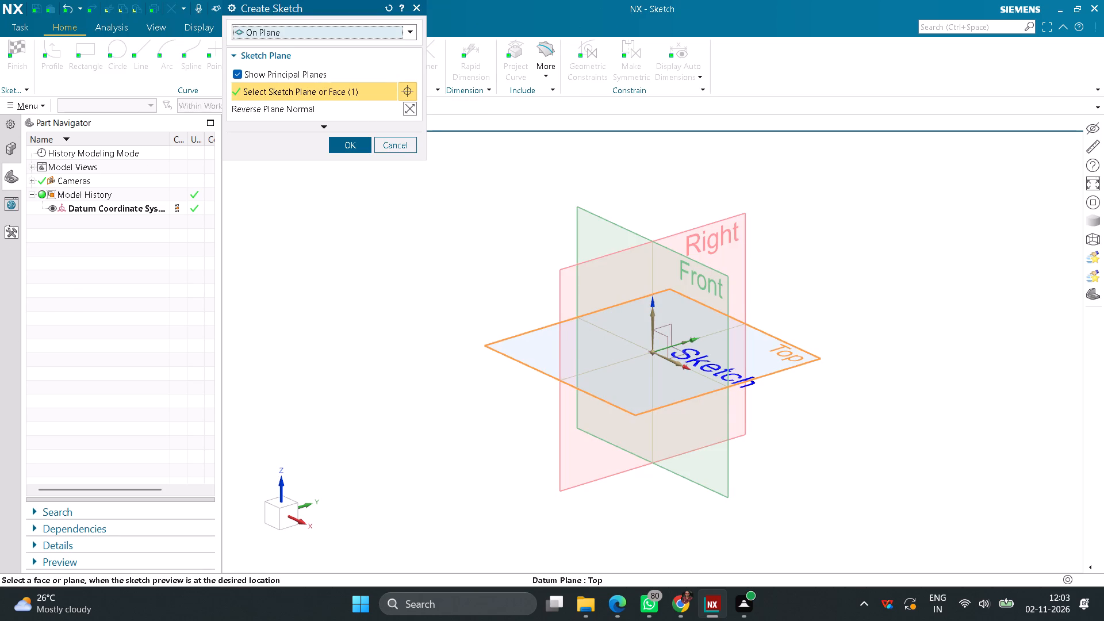
pyautogui.click(353, 146)
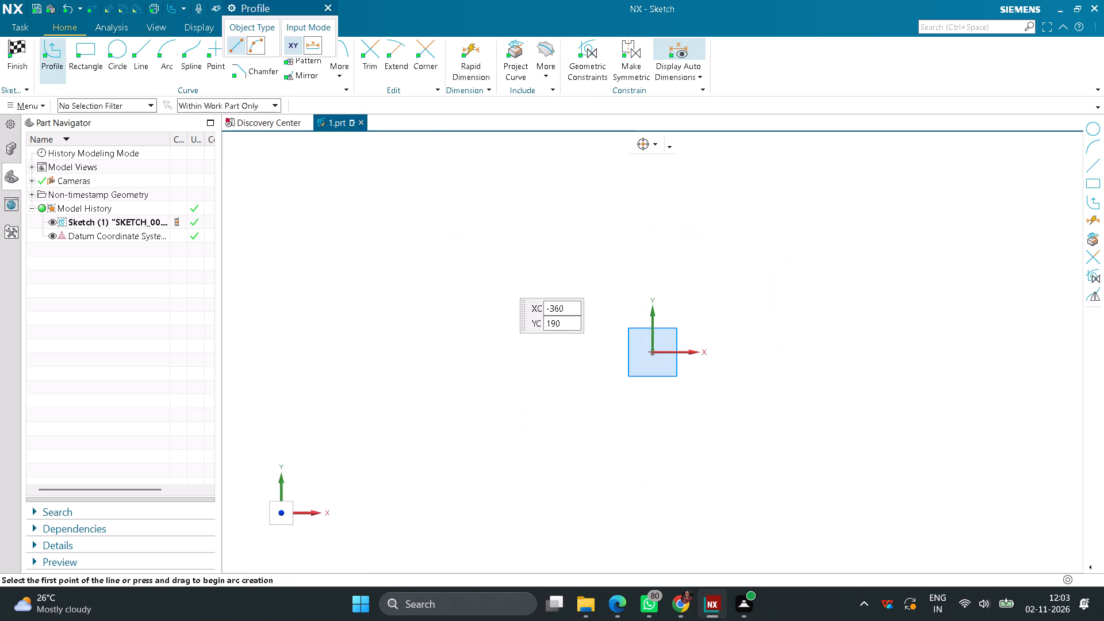
# Sketch a vertical line about 230 mm long, about 270 mm from the origin on the negative X side.
pyautogui.click(144, 59)
pyautogui.click(519, 300)
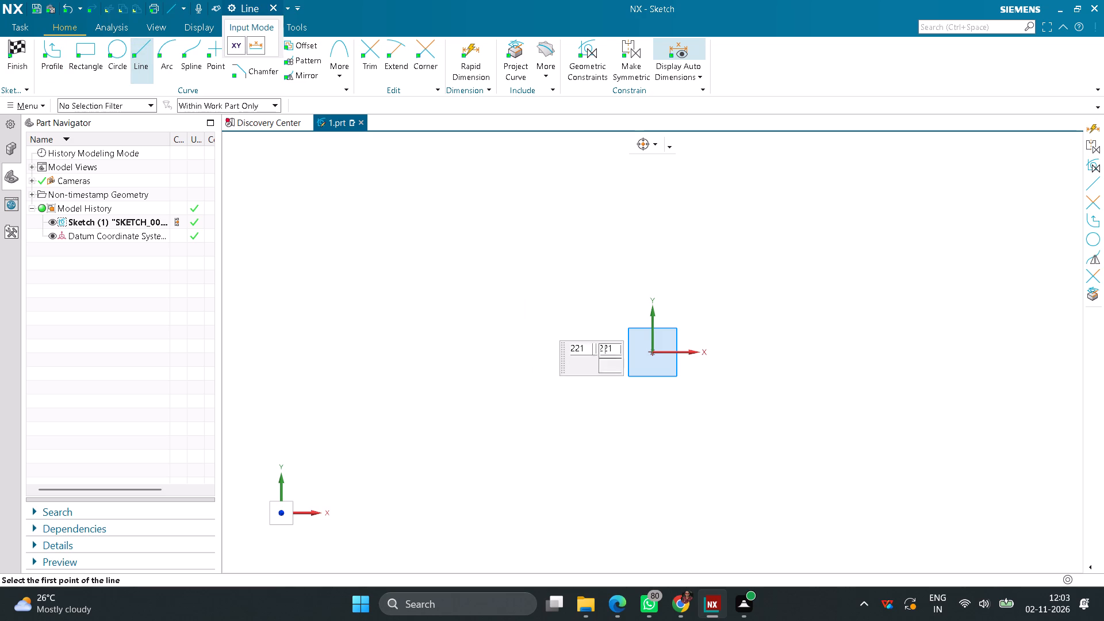
pyautogui.click(524, 410)
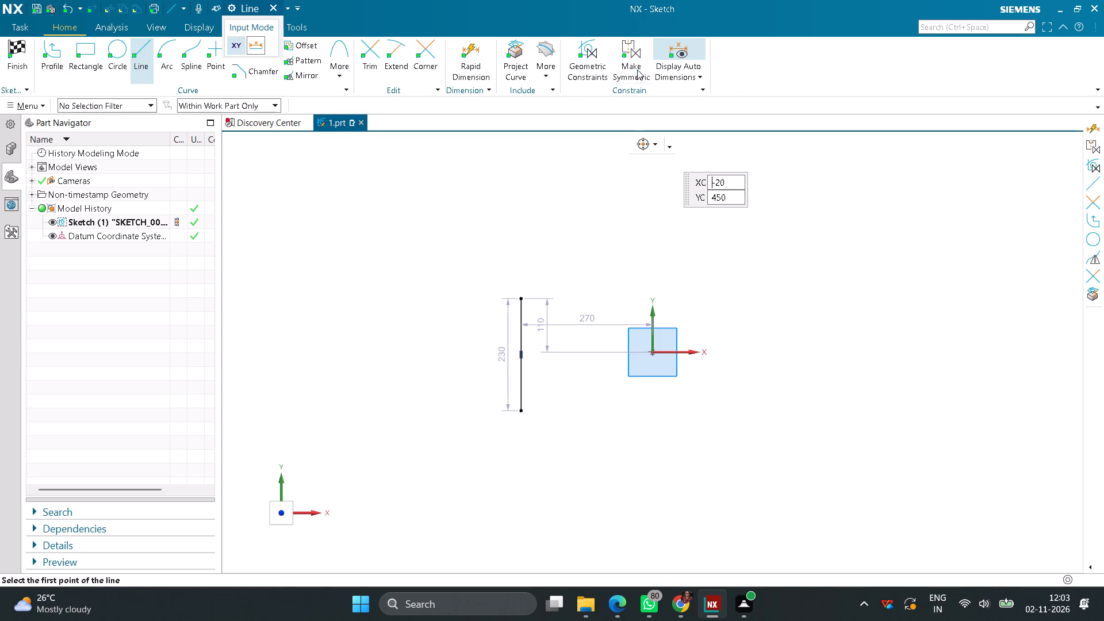
# Make the vertical line's two endpoints symmetric about the sketch's horizontal axis.
pyautogui.click(634, 62)
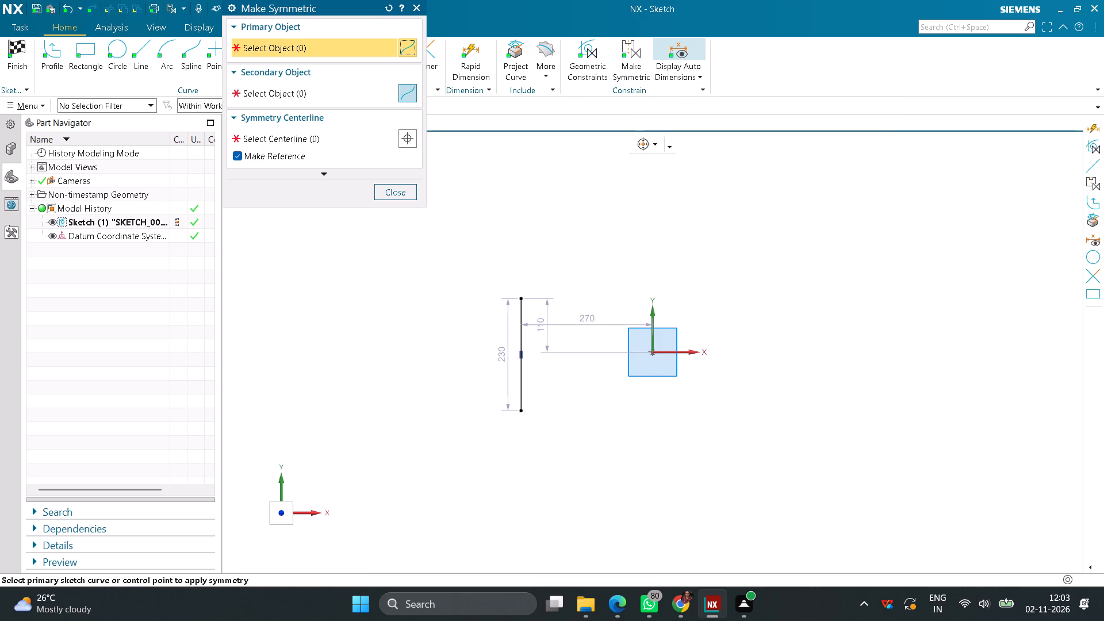
pyautogui.click(522, 299)
pyautogui.click(523, 410)
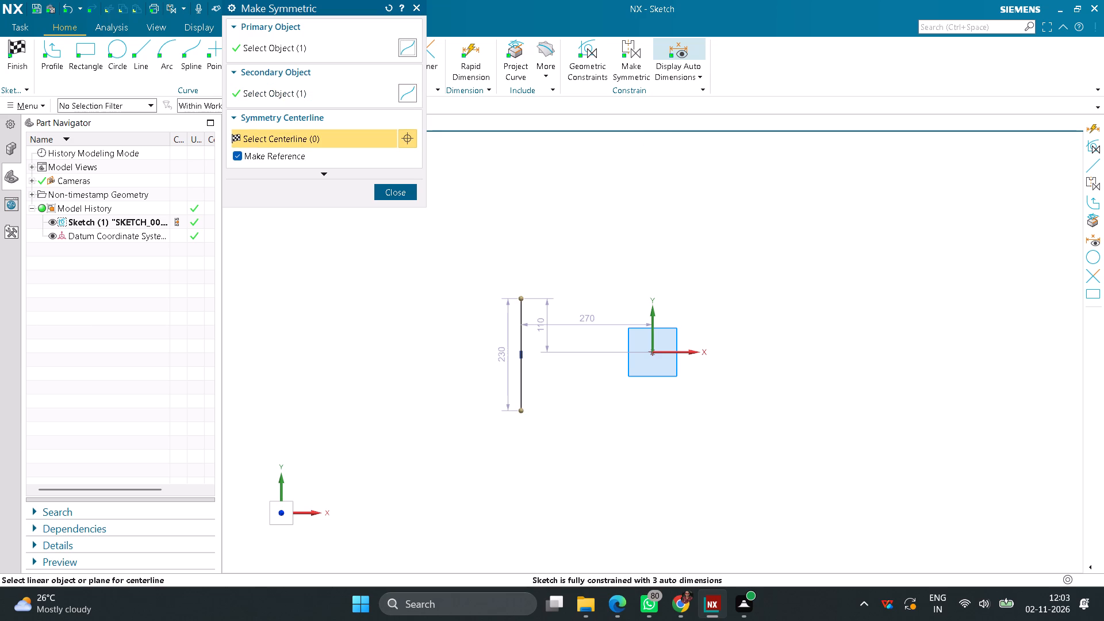
pyautogui.click(684, 351)
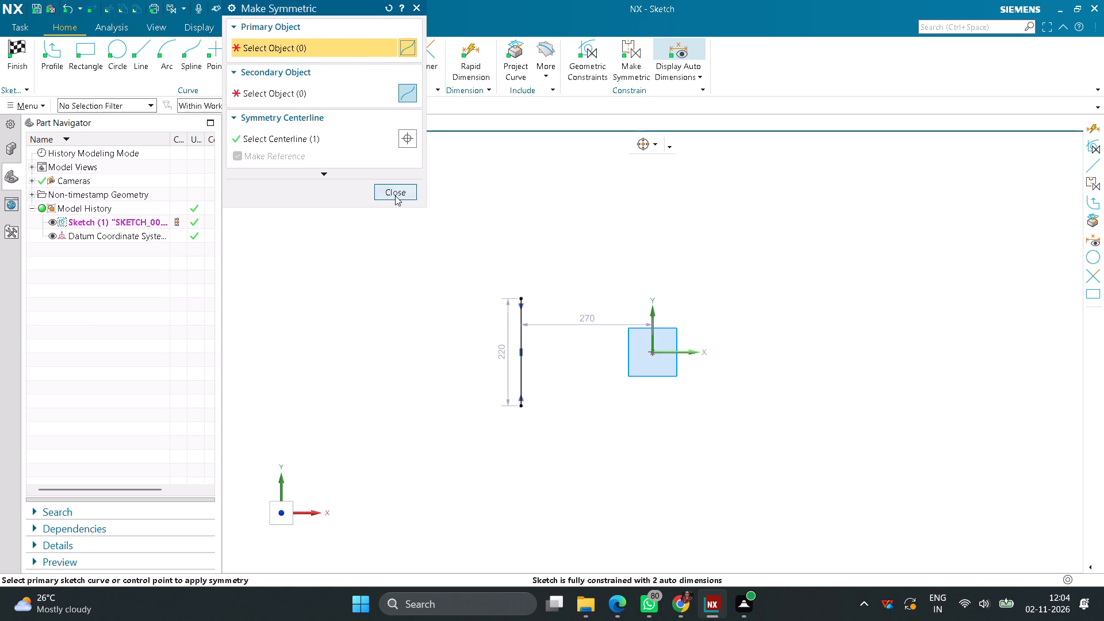
pyautogui.click(395, 195)
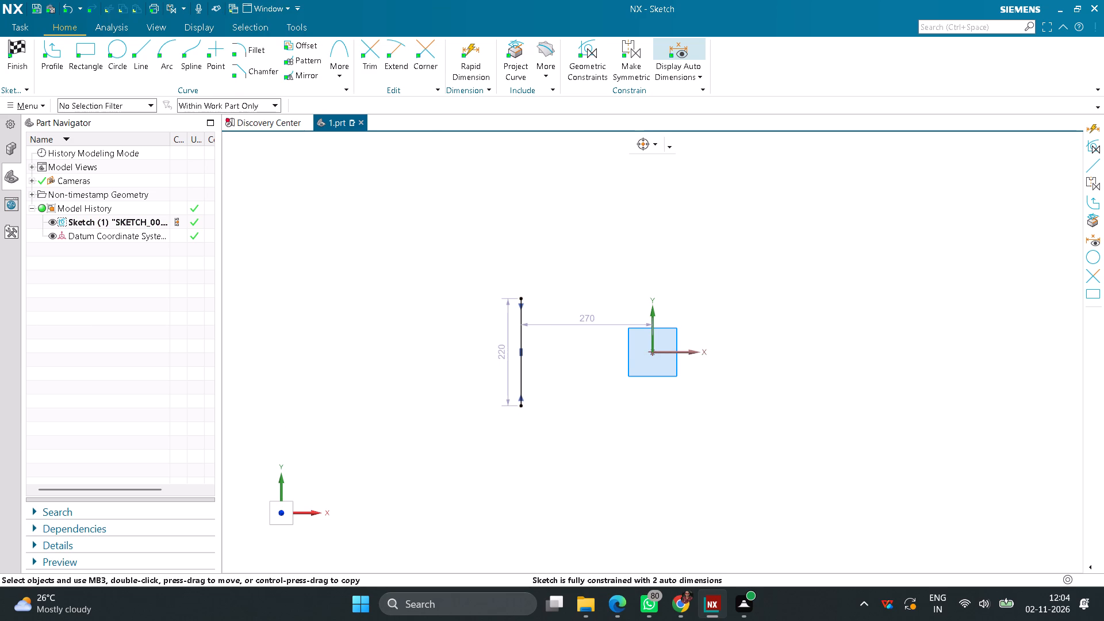
# Set the vertical line's length to 45 mm.
pyautogui.doubleClick(505, 348)
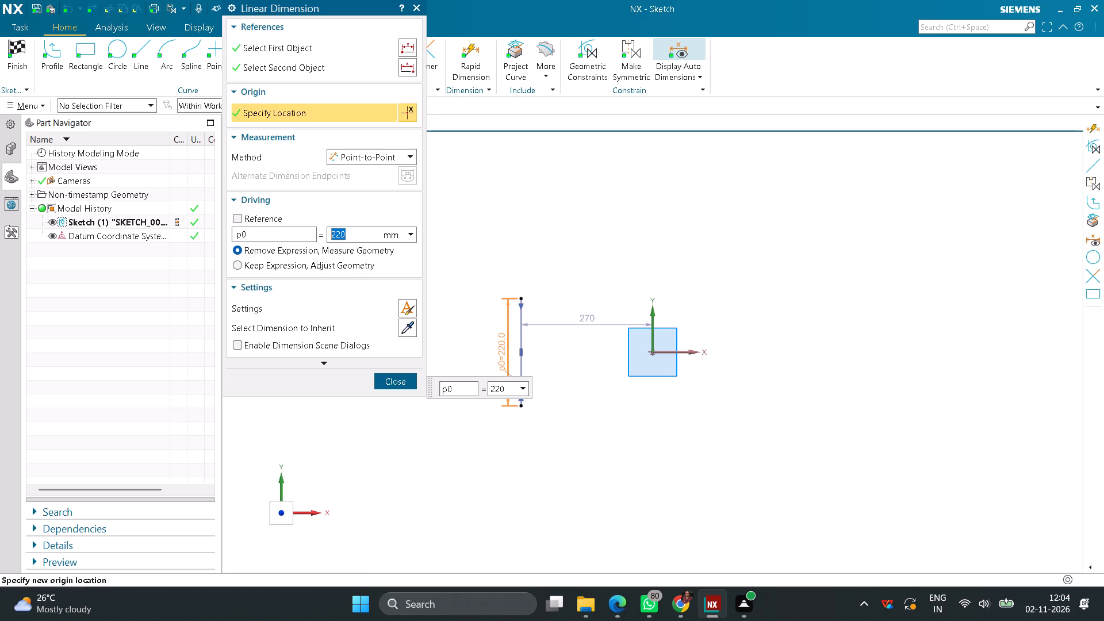
pyautogui.write('45')
pyautogui.press('Return')
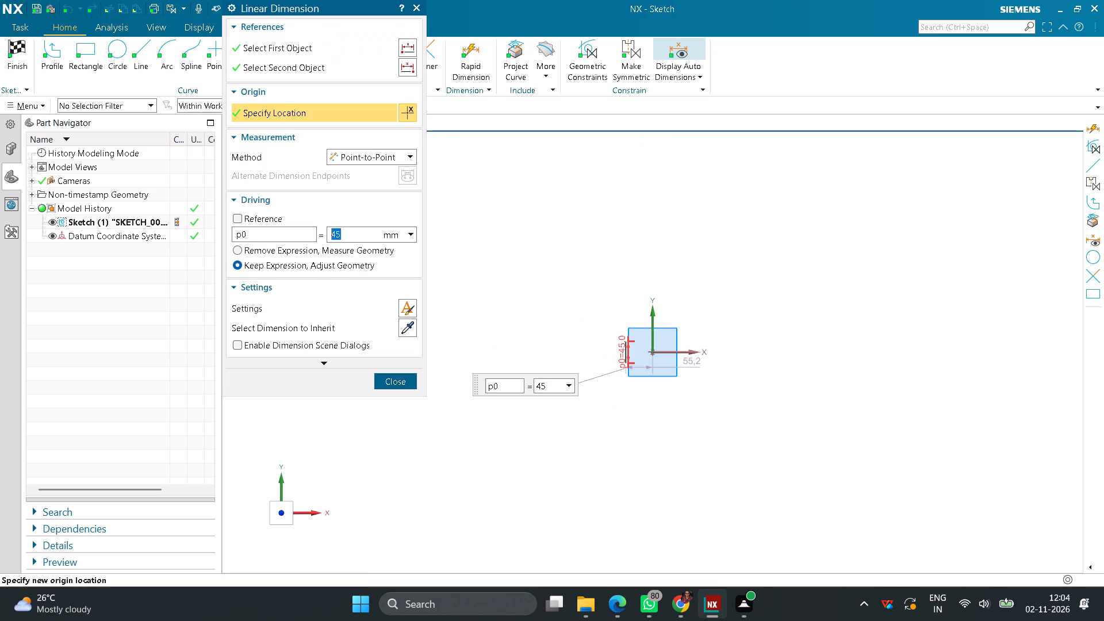
pyautogui.click(402, 375)
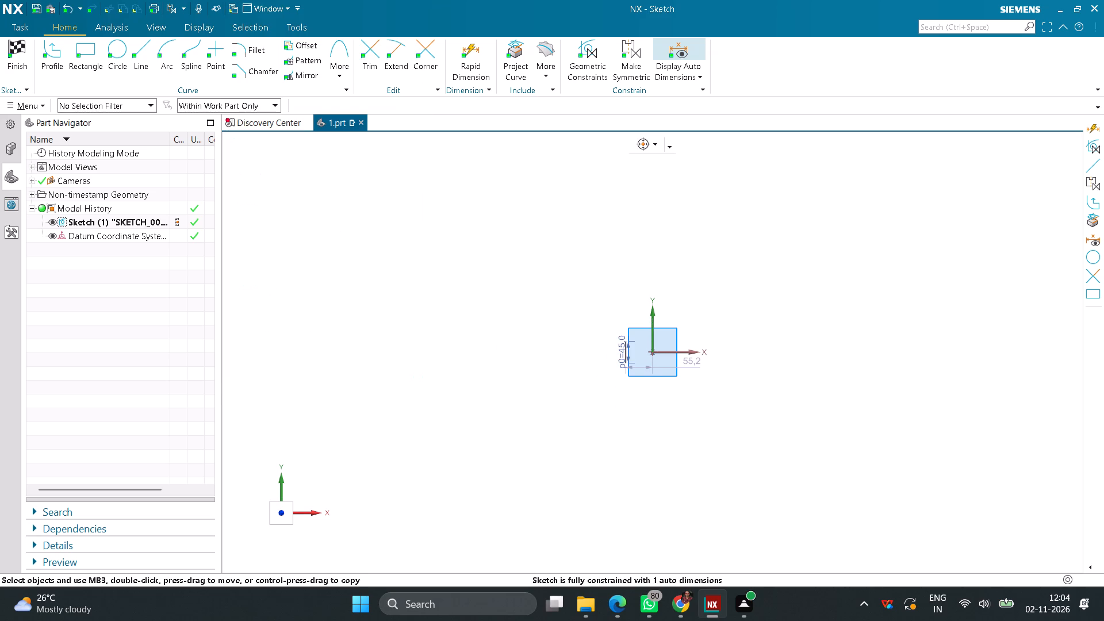
# Set the vertical line's distance from the Y axis to 60 mm.
pyautogui.scroll(8, 660, 359)
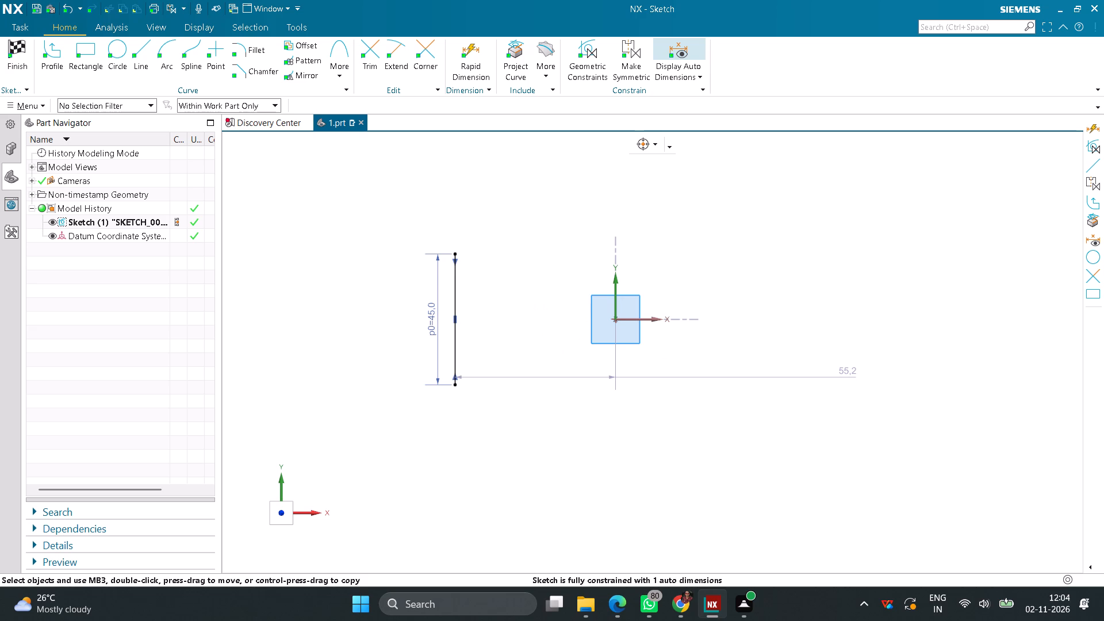
pyautogui.doubleClick(850, 365)
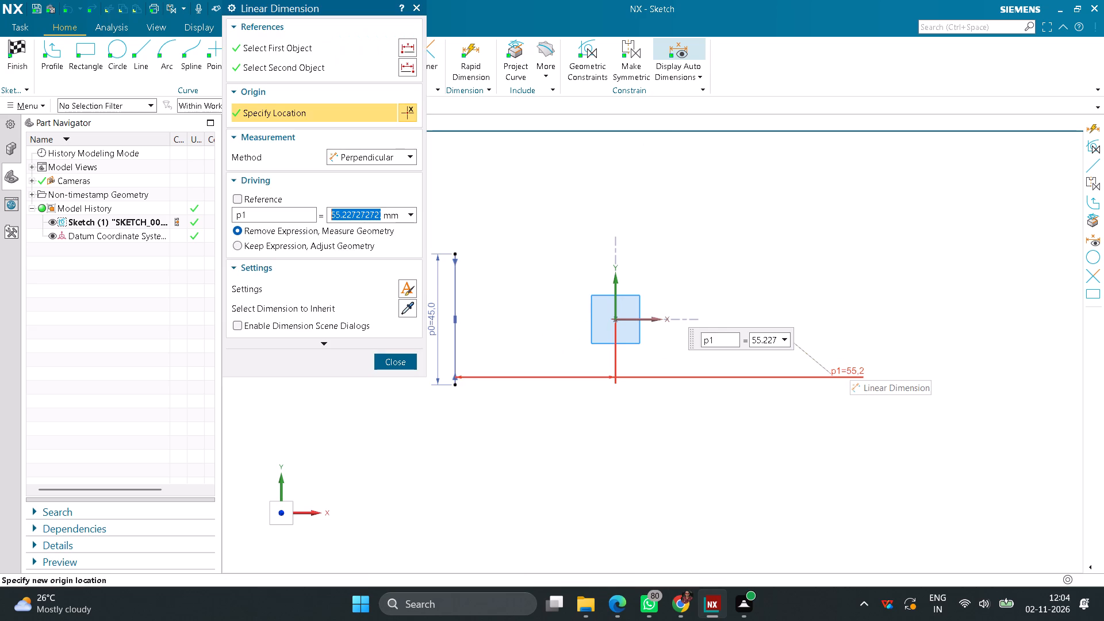
pyautogui.write('60')
pyautogui.press('Return')
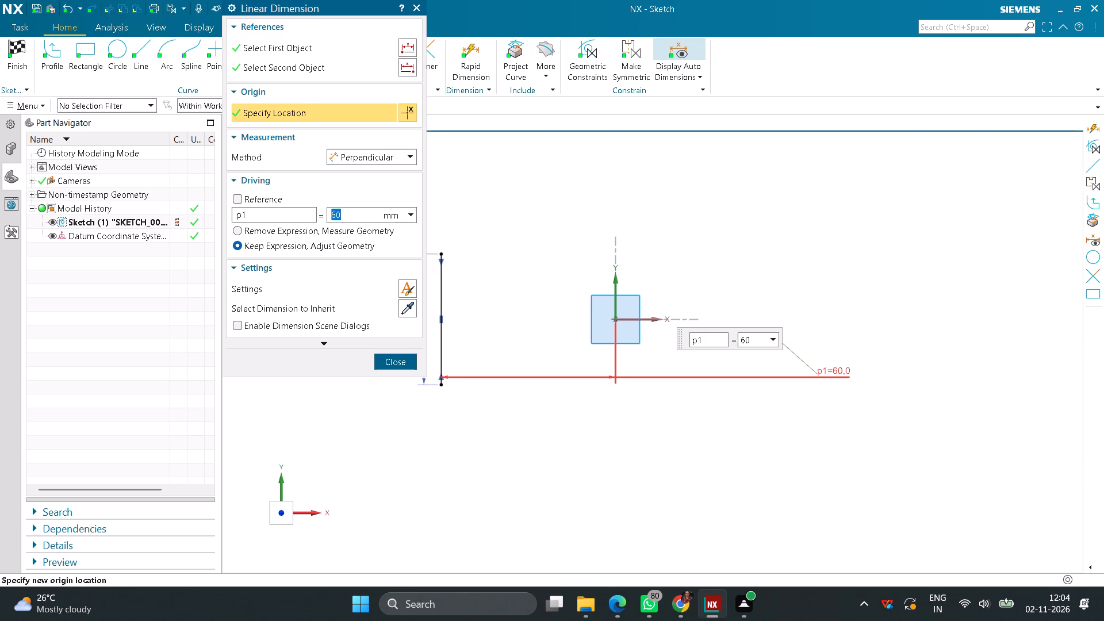
pyautogui.click(408, 363)
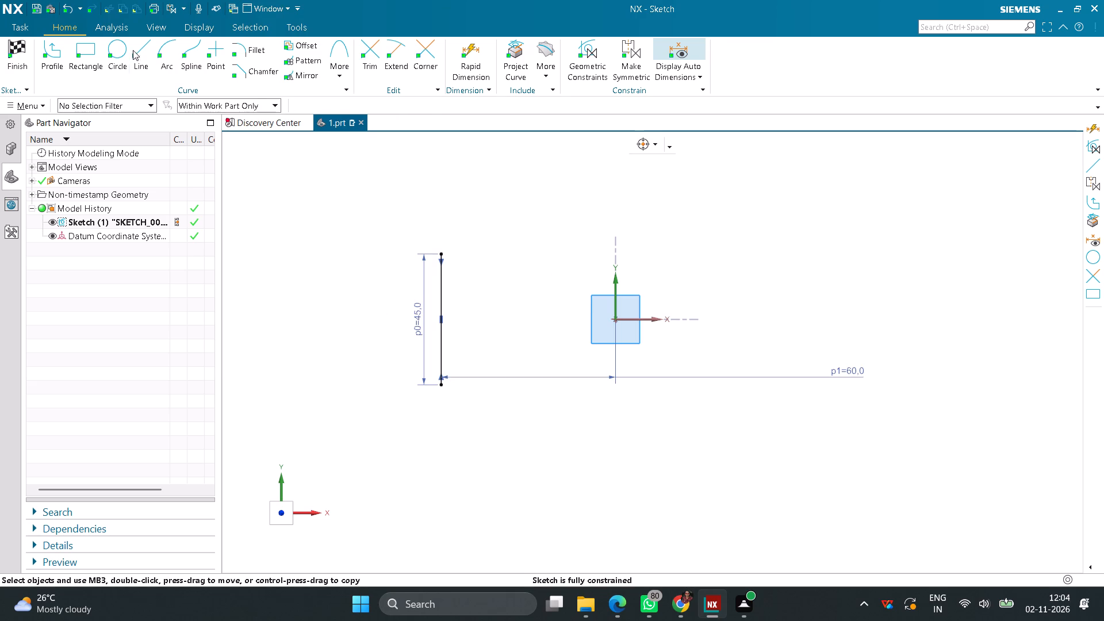
# Draw two horizontal 60 mm lines from the upper and lower ends of the vertical line toward the Y axis.
pyautogui.click(136, 46)
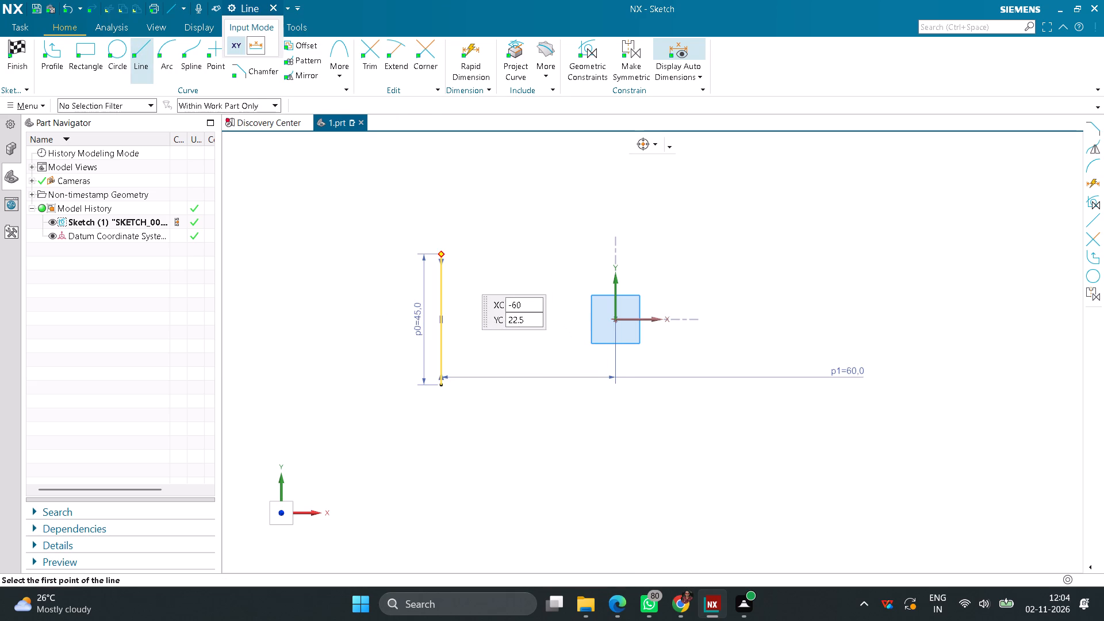
pyautogui.click(441, 254)
pyautogui.write('60')
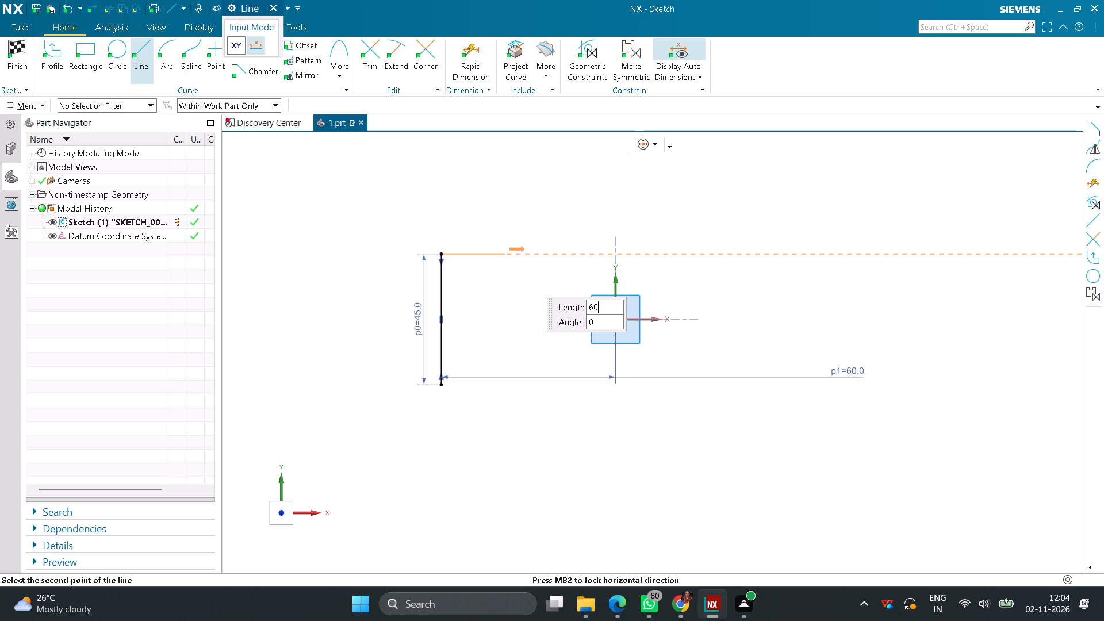
pyautogui.press('Return')
pyautogui.press('Return')
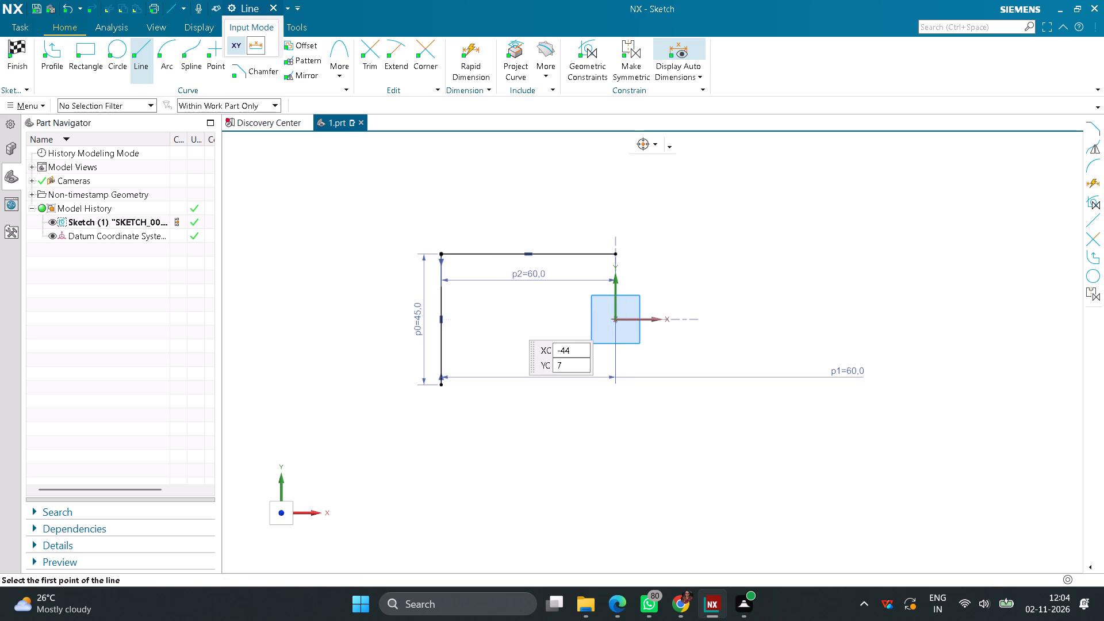
pyautogui.click(440, 387)
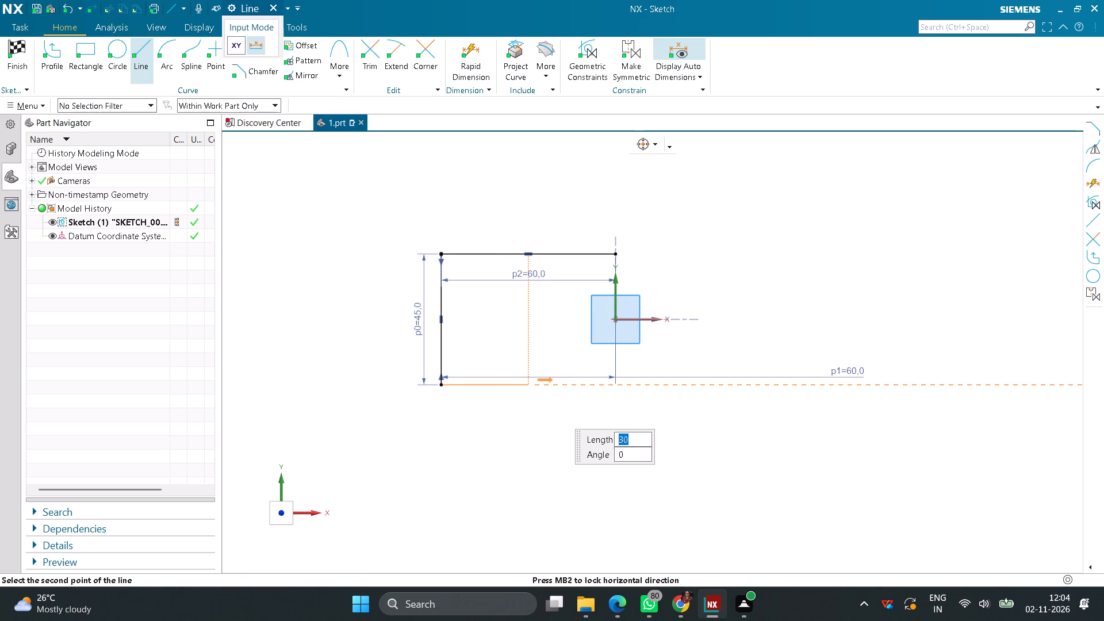
pyautogui.write('60')
pyautogui.press('Return')
pyautogui.press('Return')
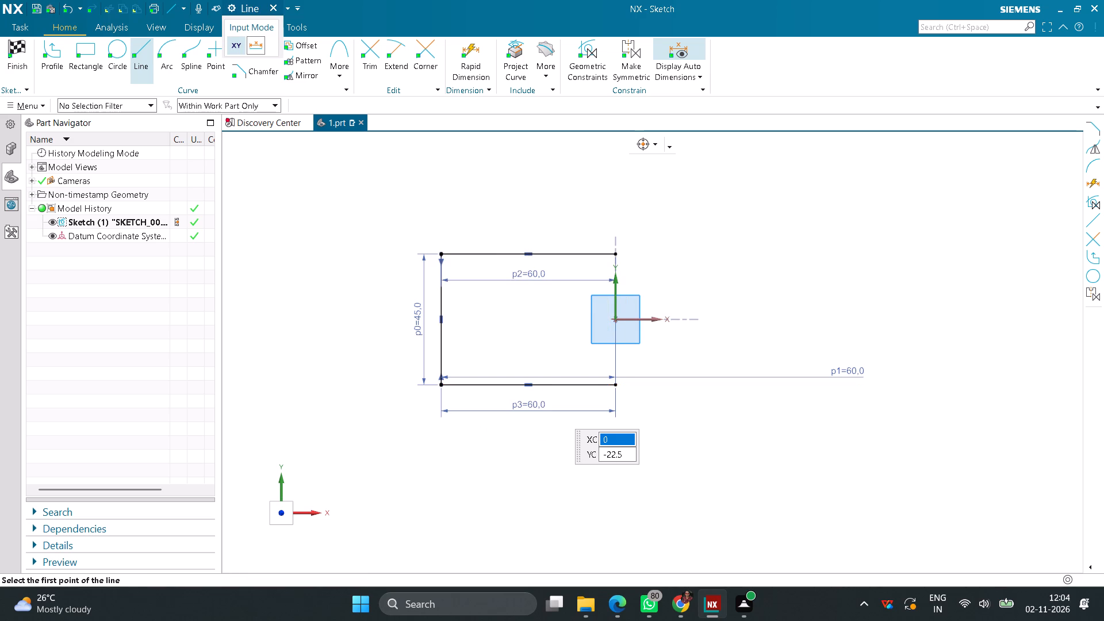
# Close the profile with a semicircular arc joining the free ends of the two horizontal lines, bulging toward positive X.
pyautogui.click(170, 47)
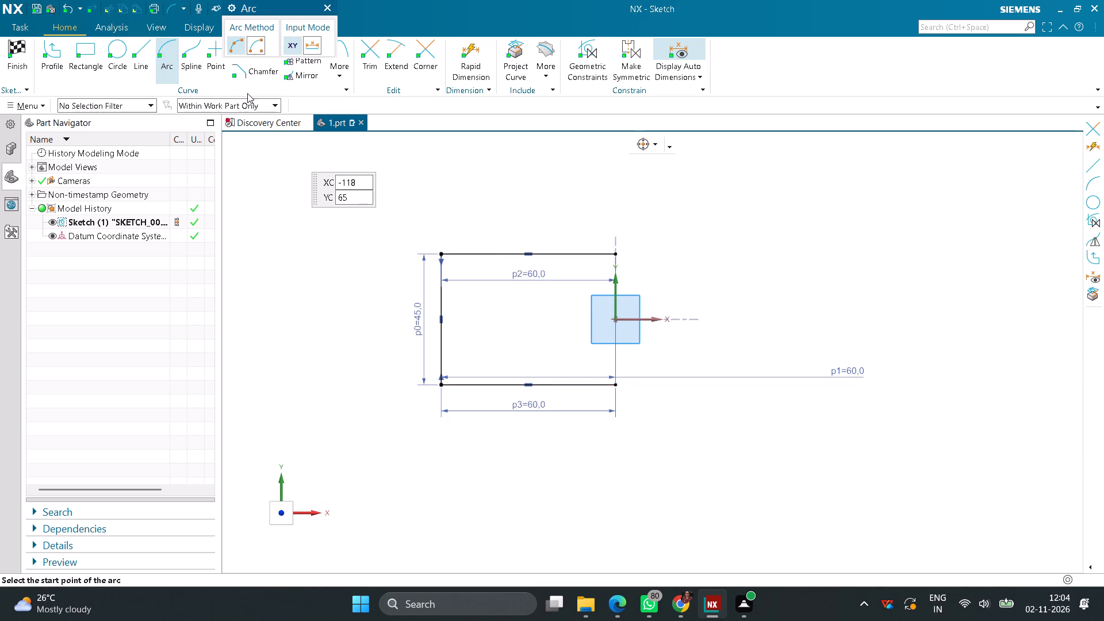
pyautogui.click(616, 254)
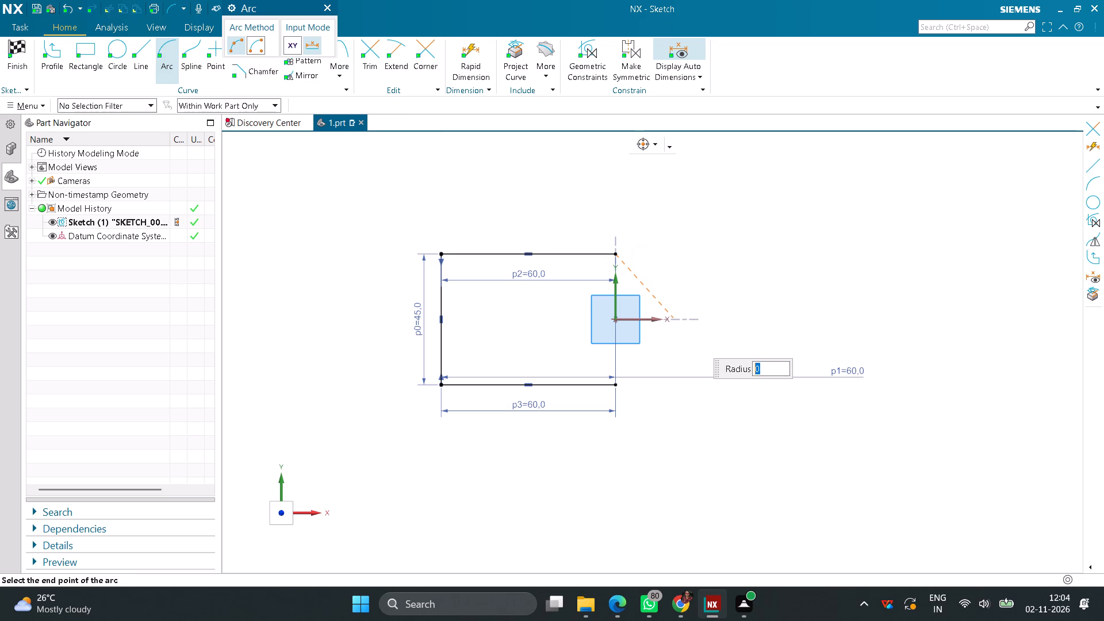
pyautogui.click(614, 382)
pyautogui.click(661, 365)
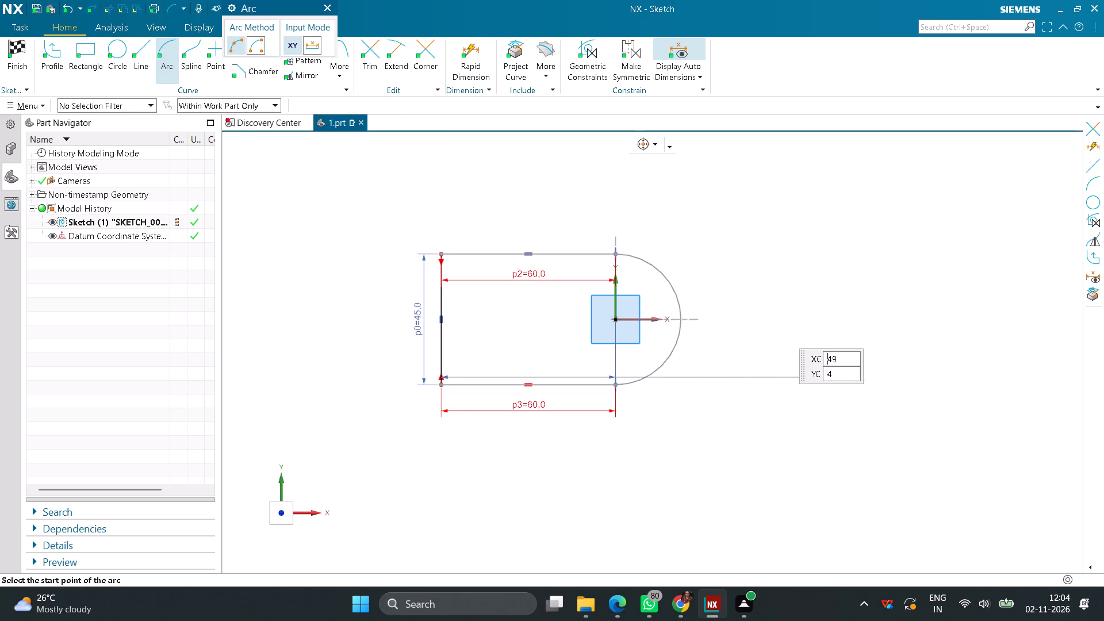
pyautogui.middleClick(696, 252)
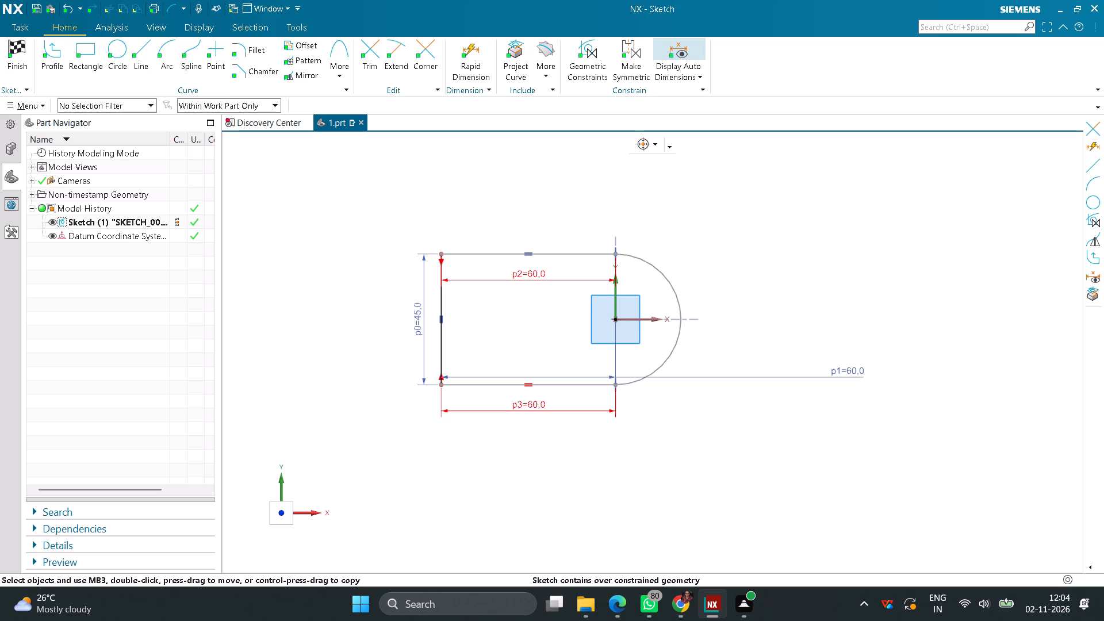
# Delete the 60 mm dimension below the lower horizontal line and finish the sketch.
pyautogui.click(539, 401)
pyautogui.press('Delete')
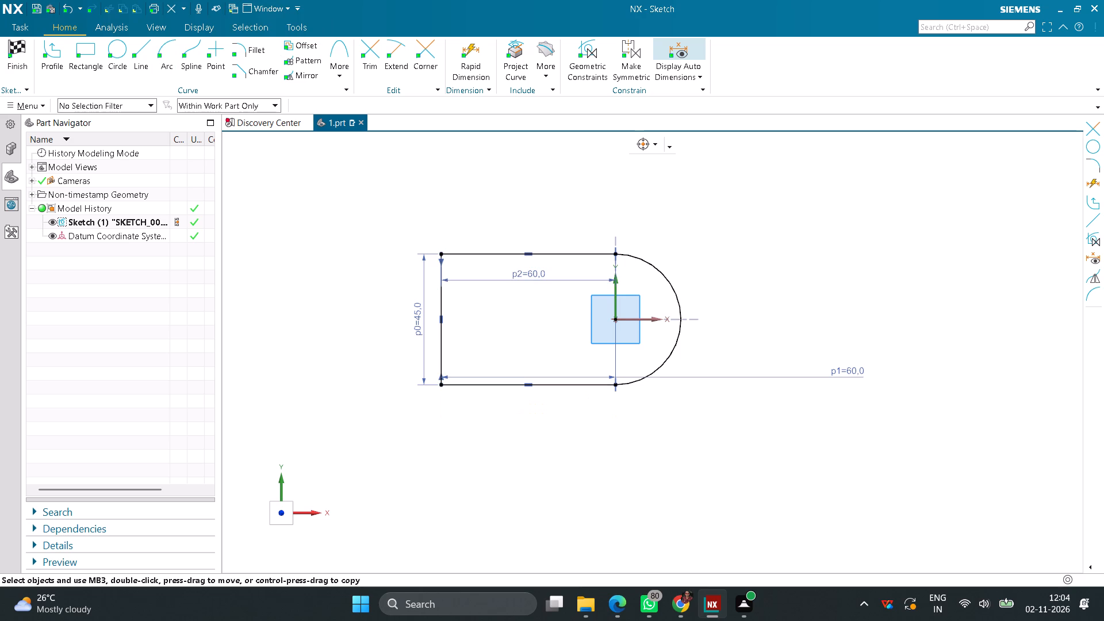
pyautogui.click(15, 49)
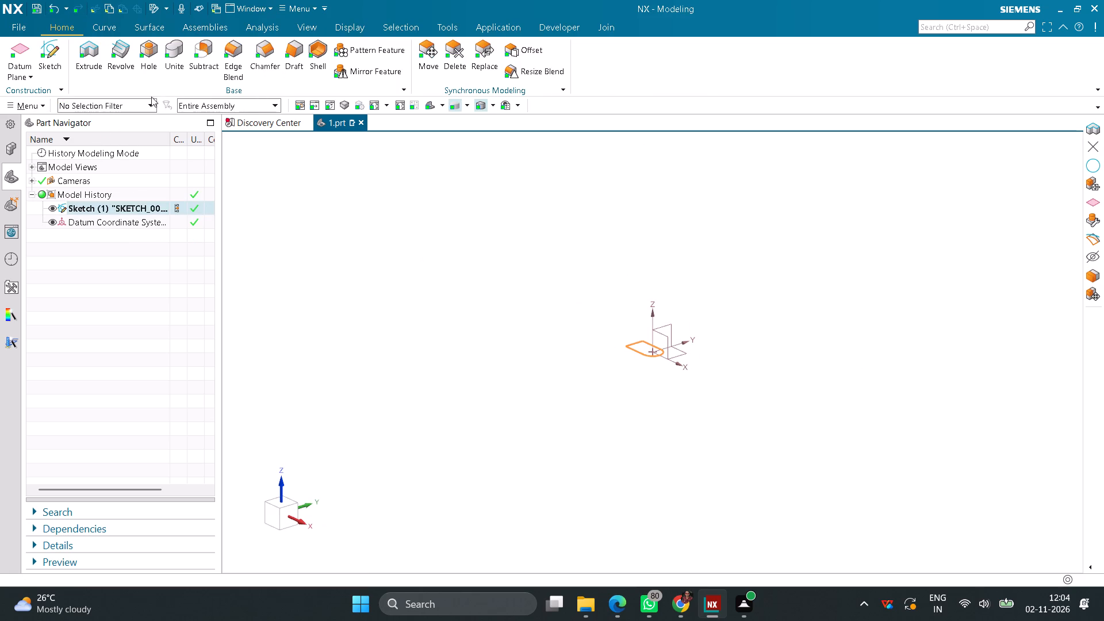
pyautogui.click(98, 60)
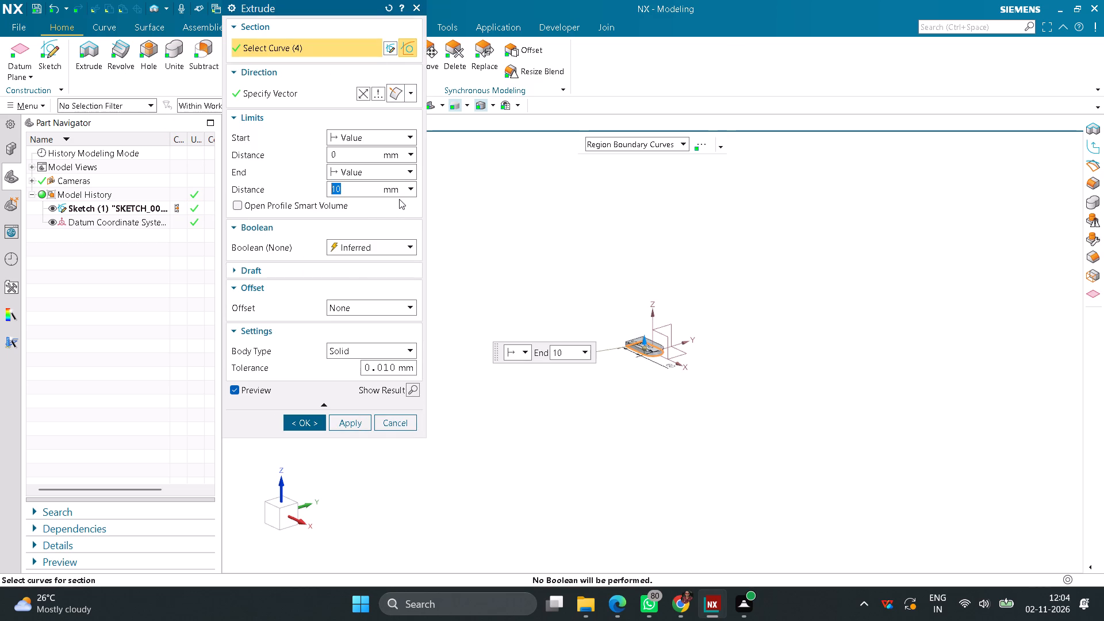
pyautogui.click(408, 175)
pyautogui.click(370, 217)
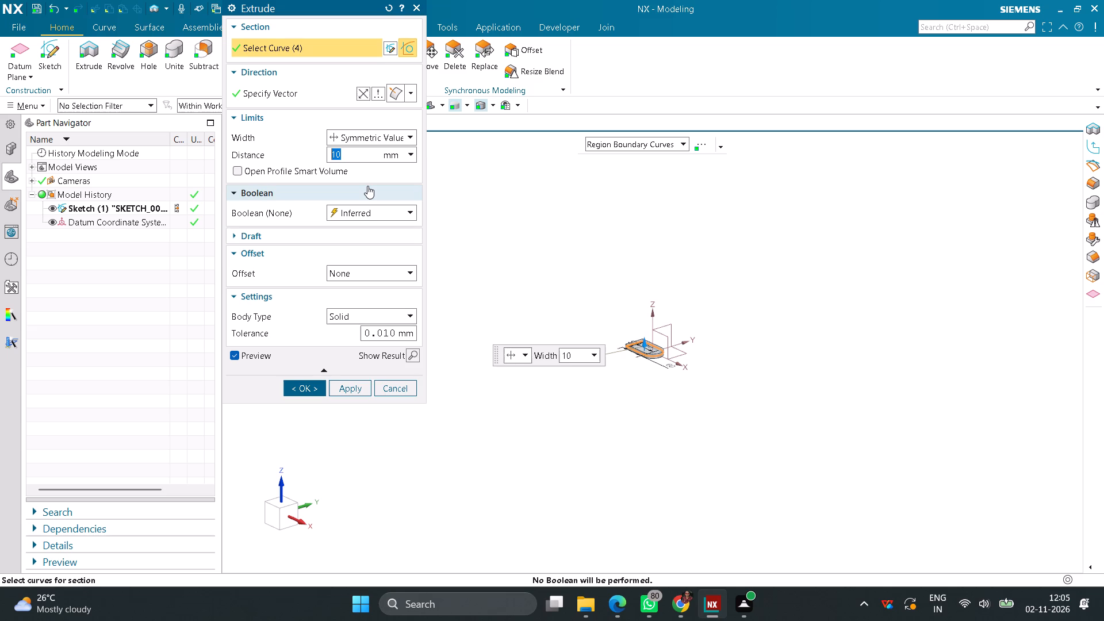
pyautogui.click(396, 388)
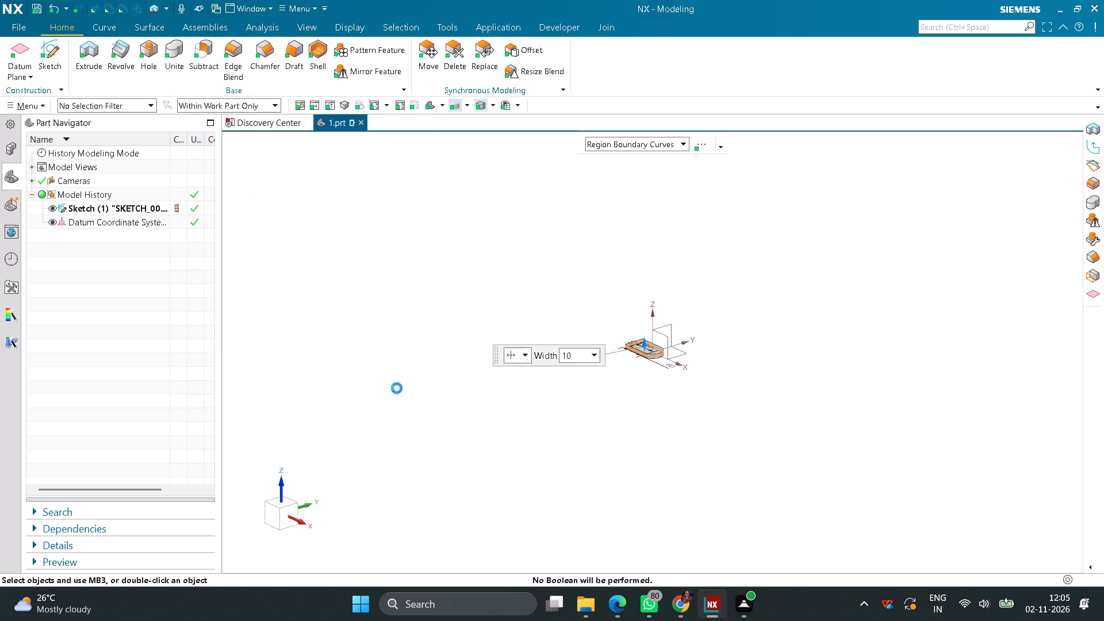
# Reopen the base sketch, set the vertical line's length to 60 mm, and finish the sketch.
pyautogui.rightClick(631, 351)
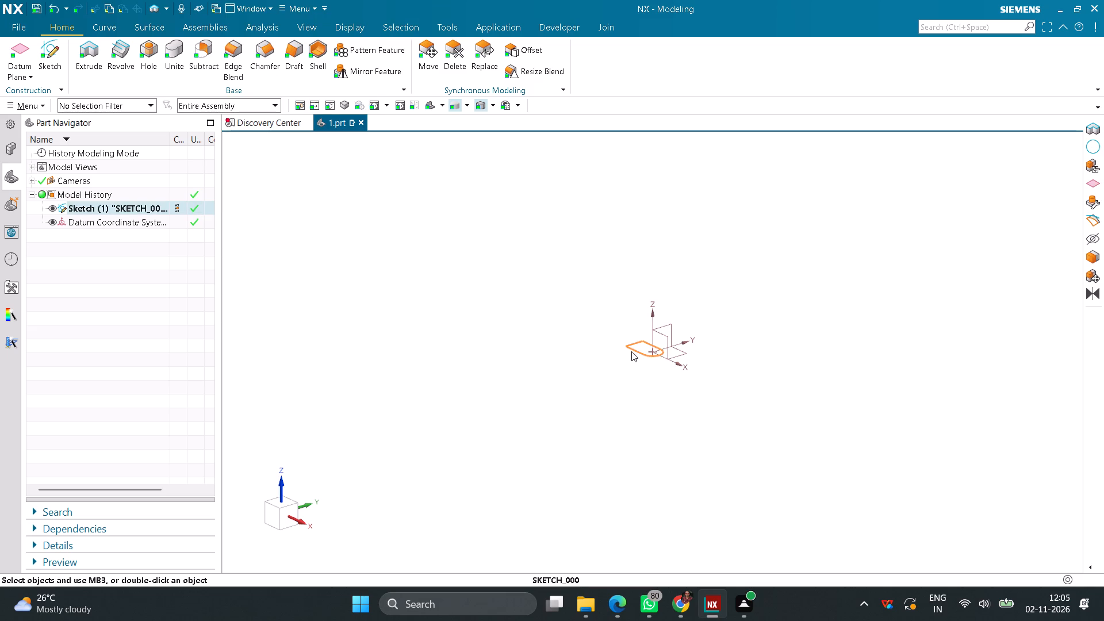
pyautogui.click(662, 340)
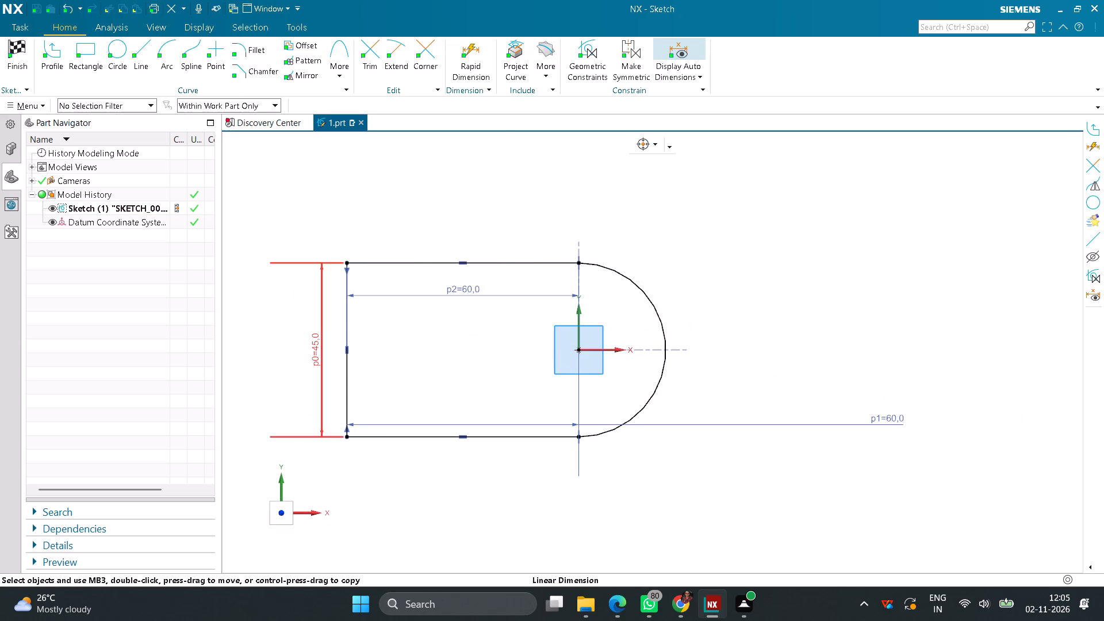
pyautogui.doubleClick(321, 351)
pyautogui.write('60')
pyautogui.press('Return')
pyautogui.click(405, 377)
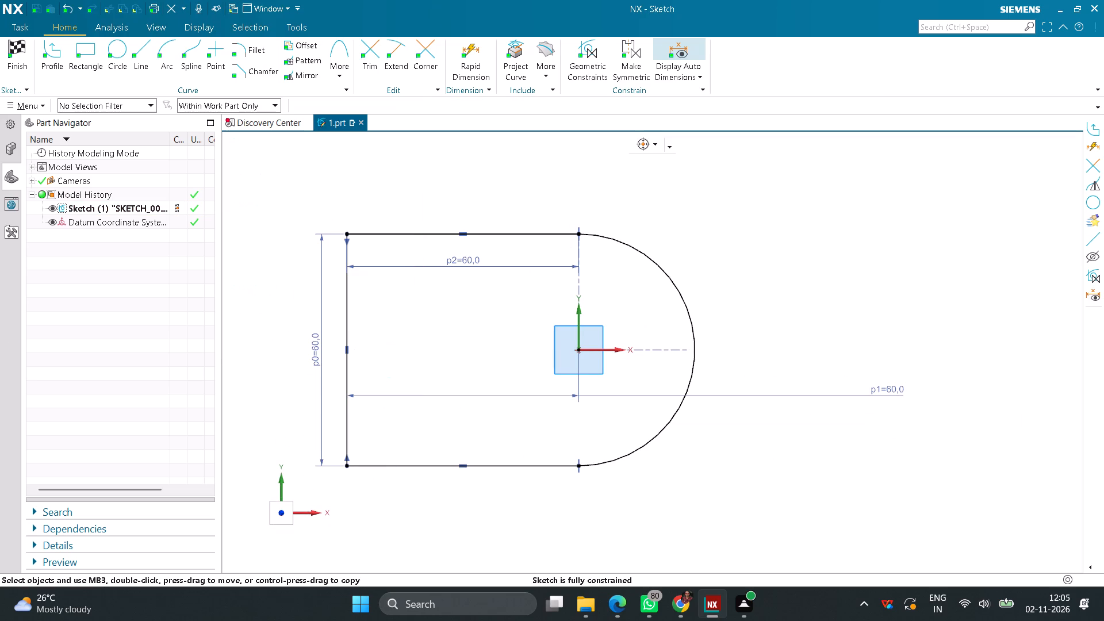
pyautogui.click(26, 53)
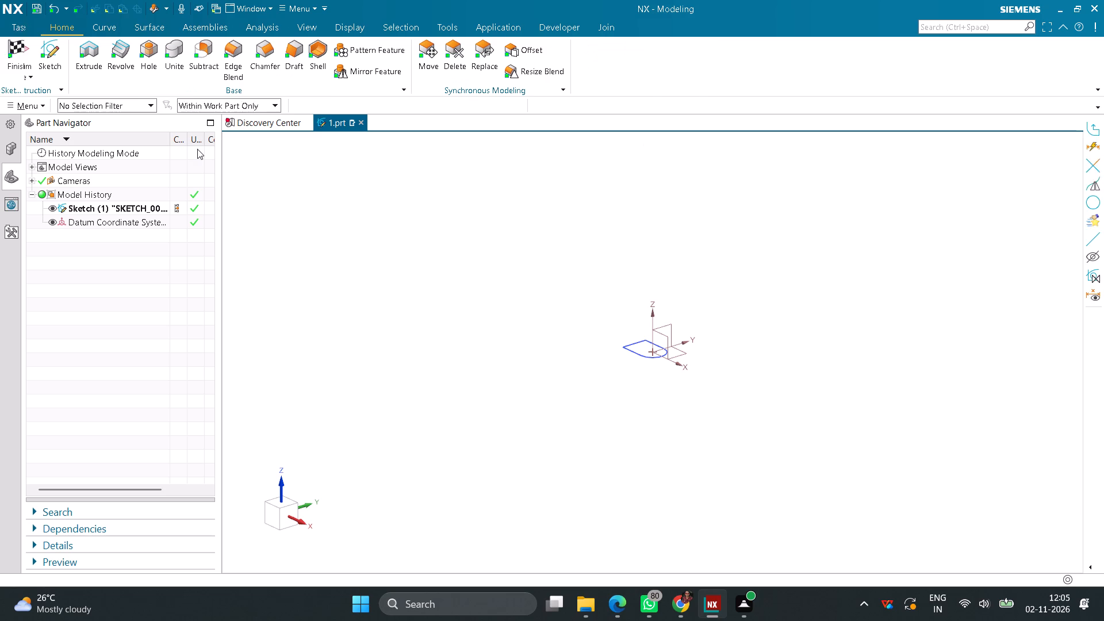
# Extrude the round-ended profile as a solid with a symmetric value of 45 mm.
pyautogui.click(90, 56)
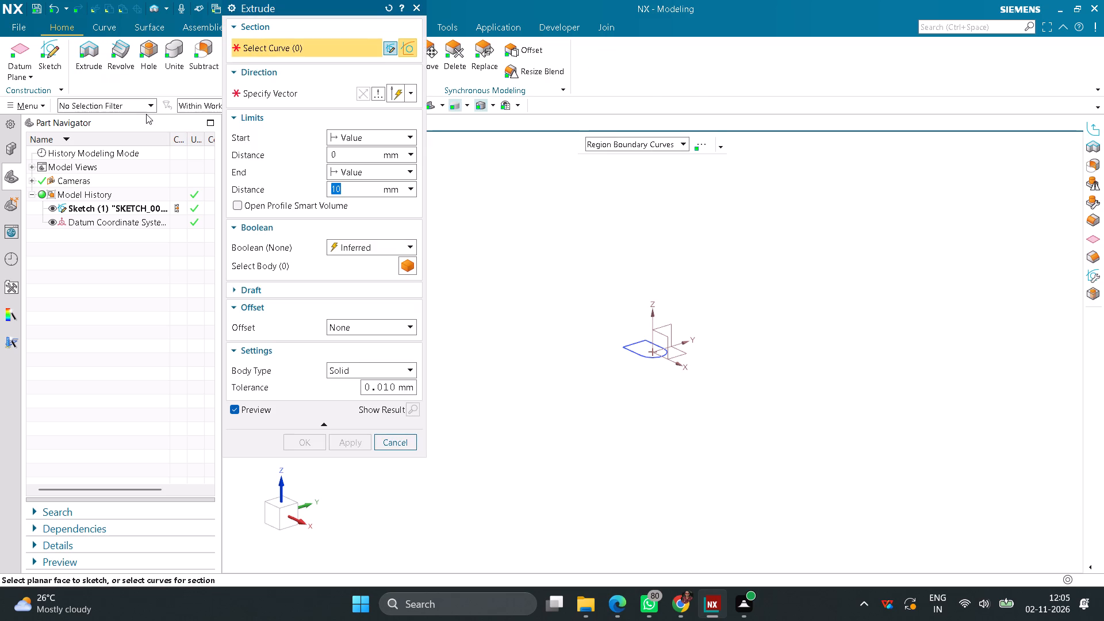
pyautogui.click(638, 349)
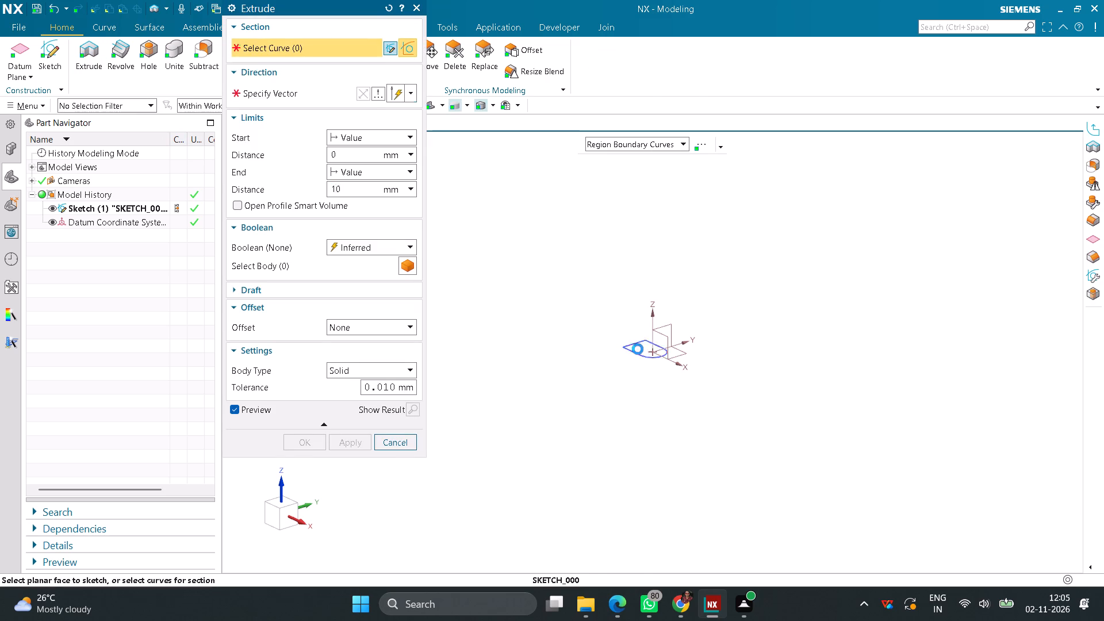
pyautogui.click(397, 174)
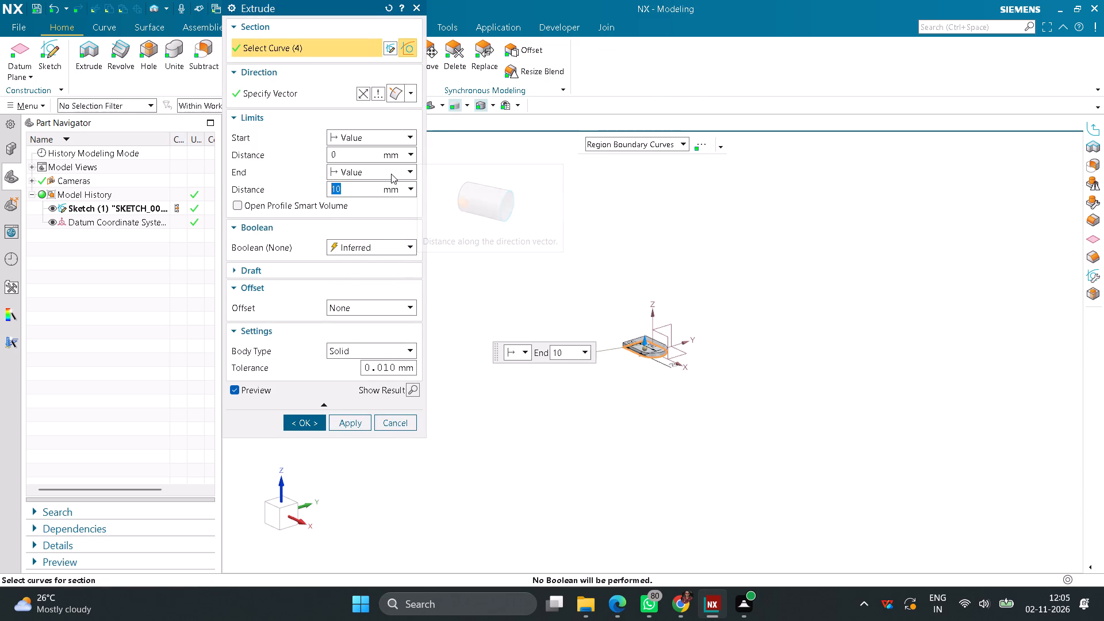
pyautogui.click(362, 213)
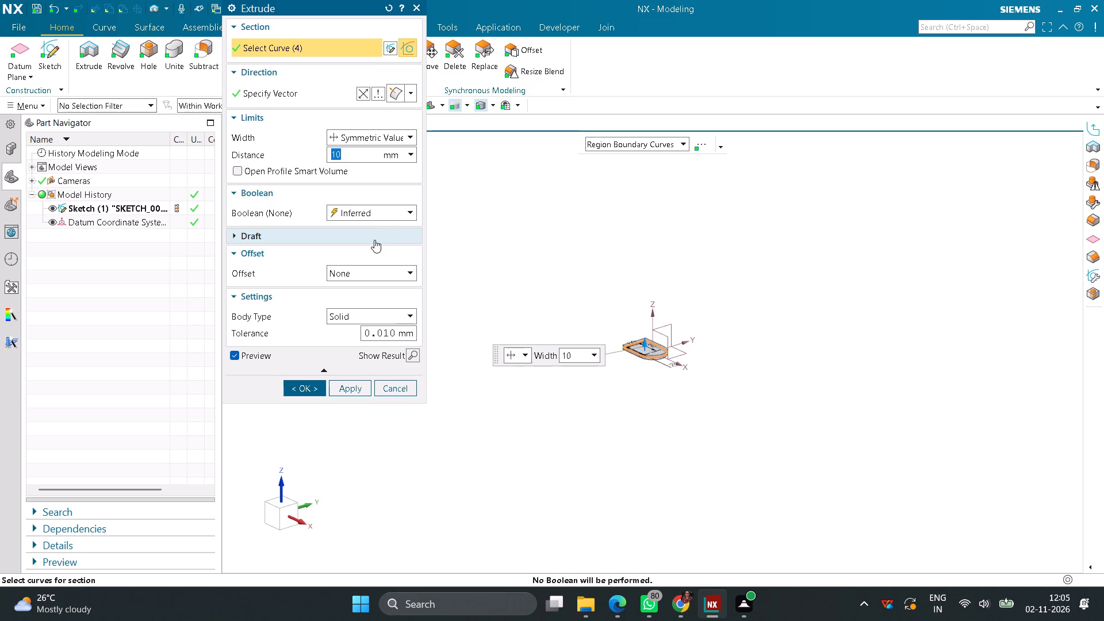
pyautogui.write('45')
pyautogui.press('Return')
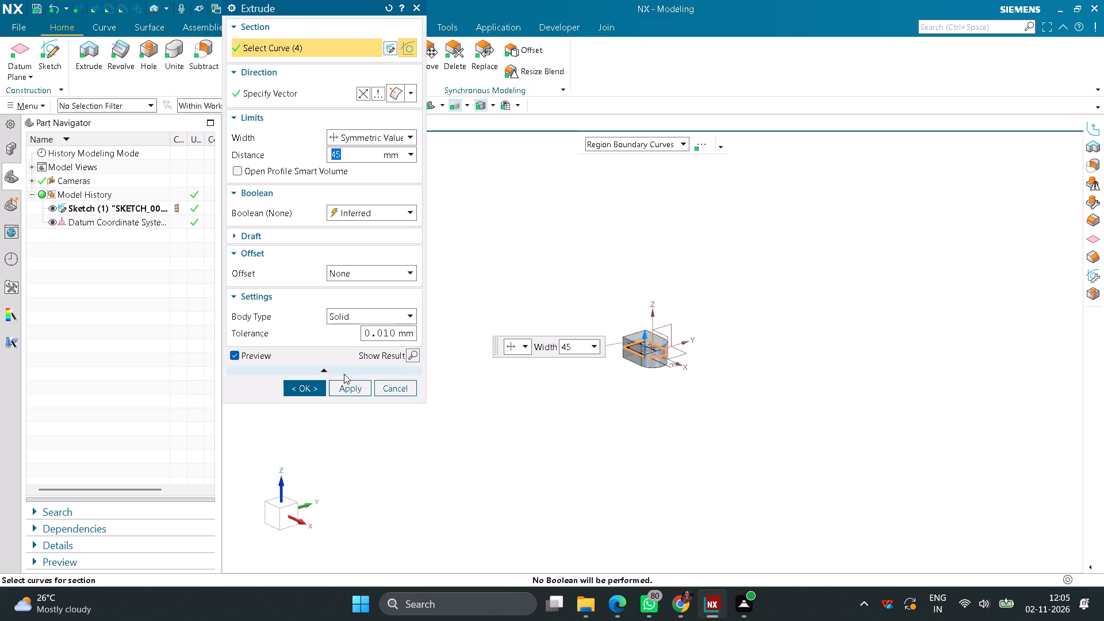
pyautogui.click(313, 385)
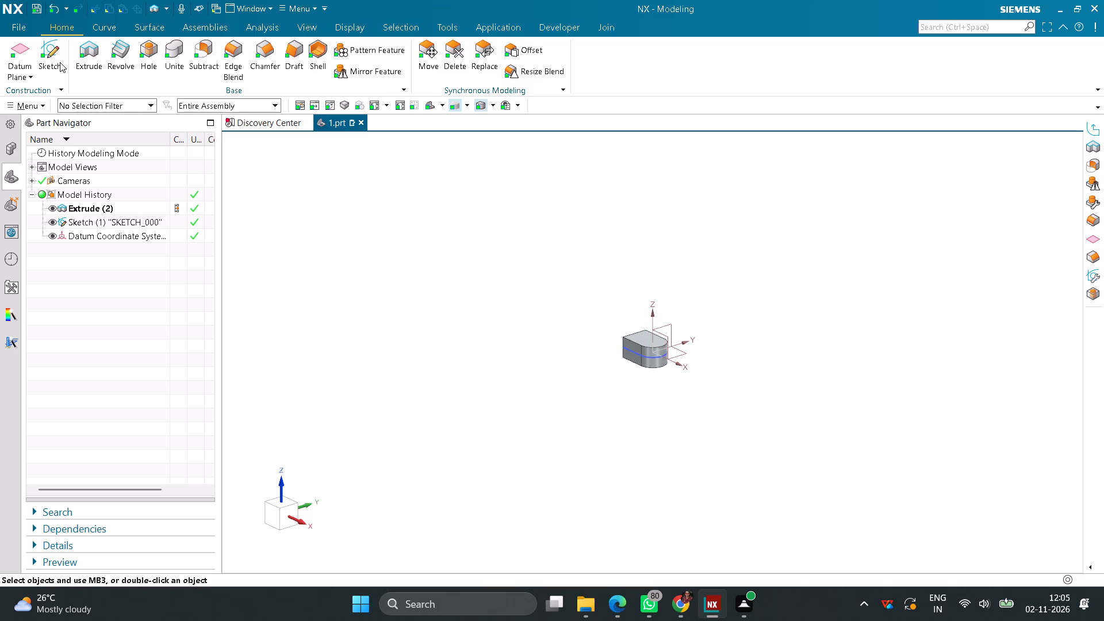
# Sketch a 30 mm diameter circle on the body's top face, centred on the rounded end's centre, and finish the sketch.
pyautogui.click(56, 55)
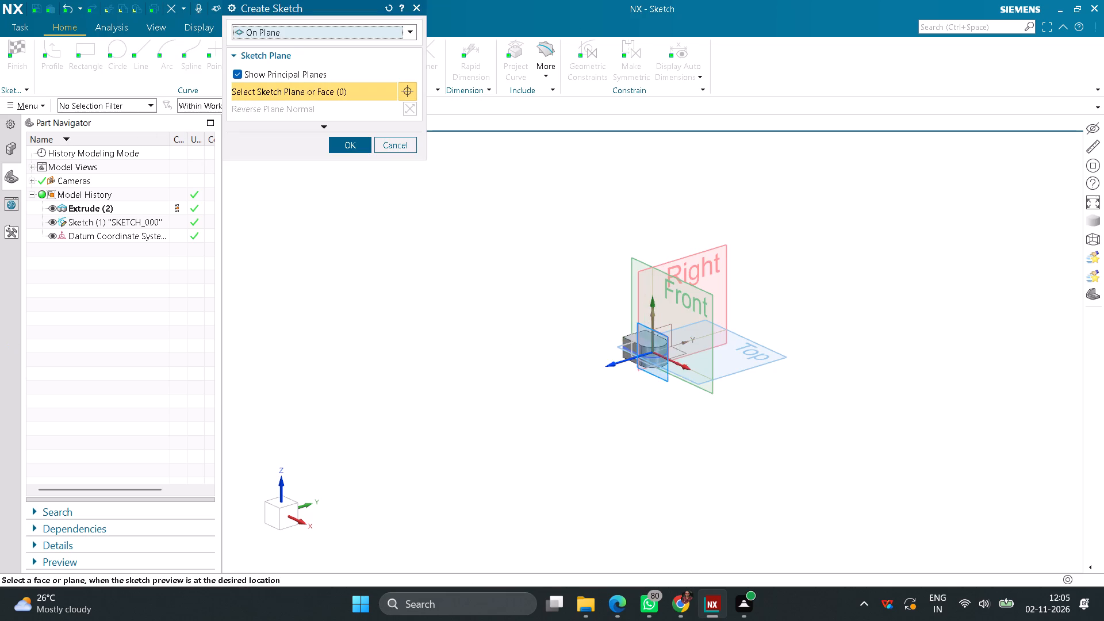
pyautogui.scroll(4, 651, 341)
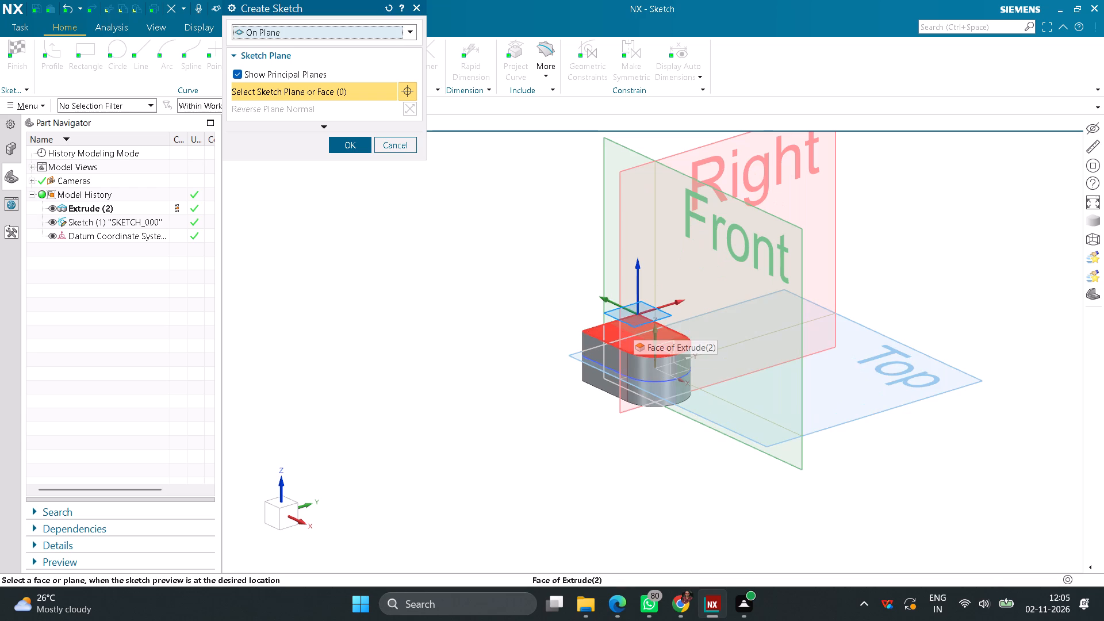
pyautogui.click(635, 340)
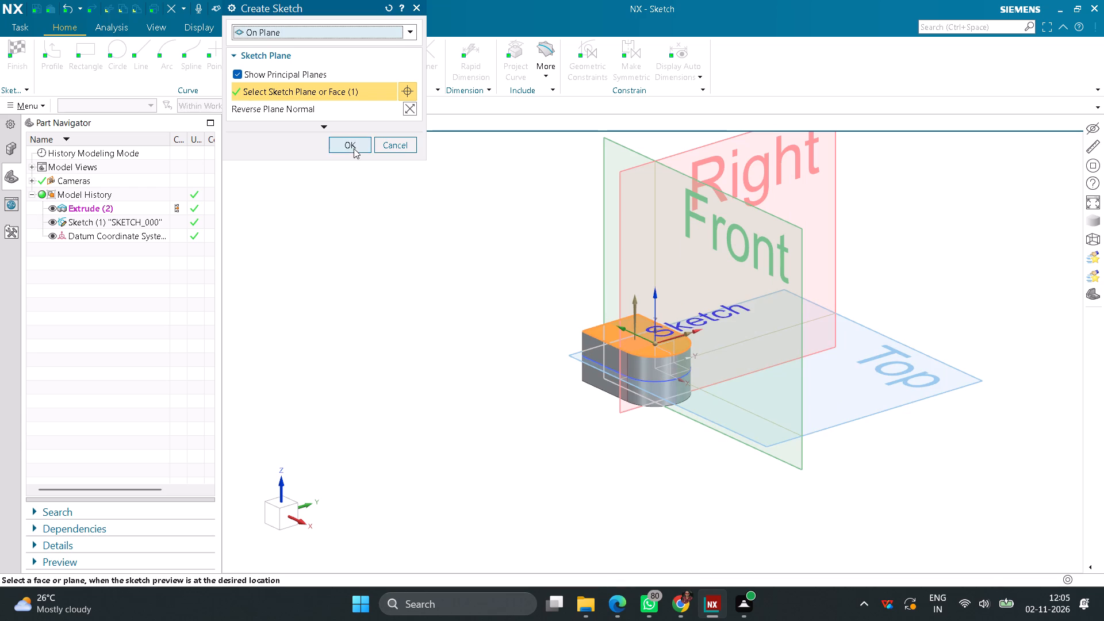
pyautogui.click(351, 146)
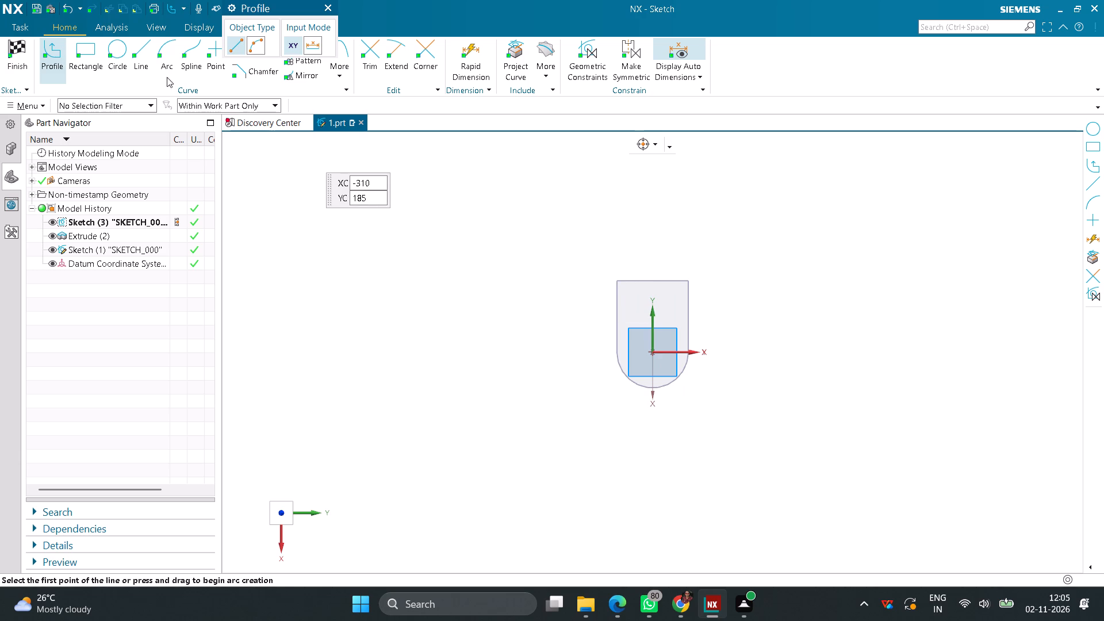
pyautogui.click(126, 56)
pyautogui.scroll(4, 667, 371)
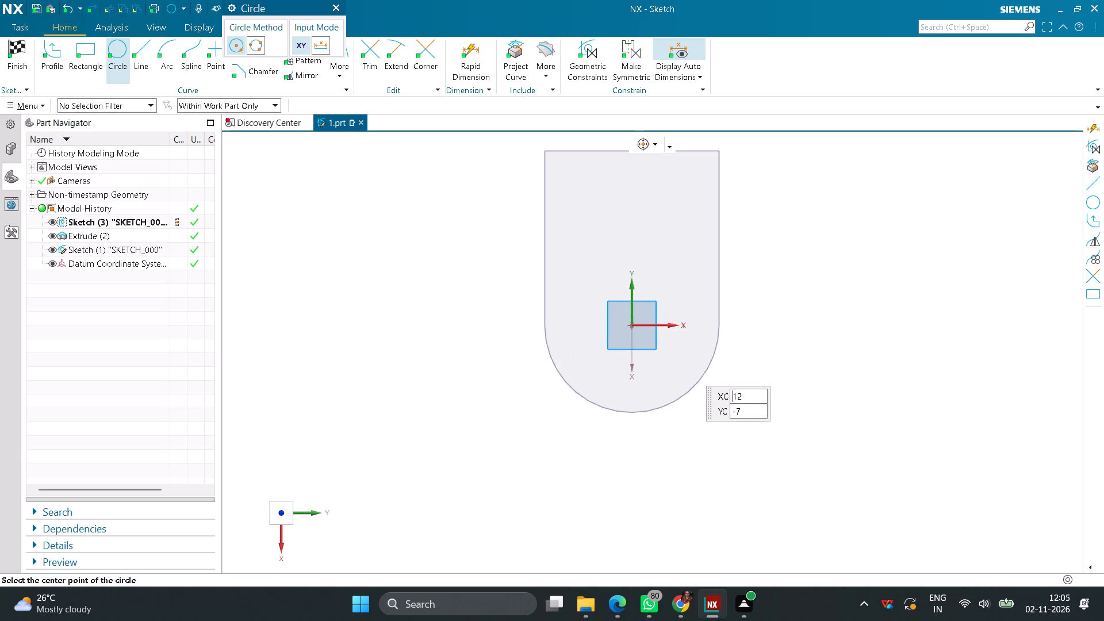
pyautogui.click(632, 324)
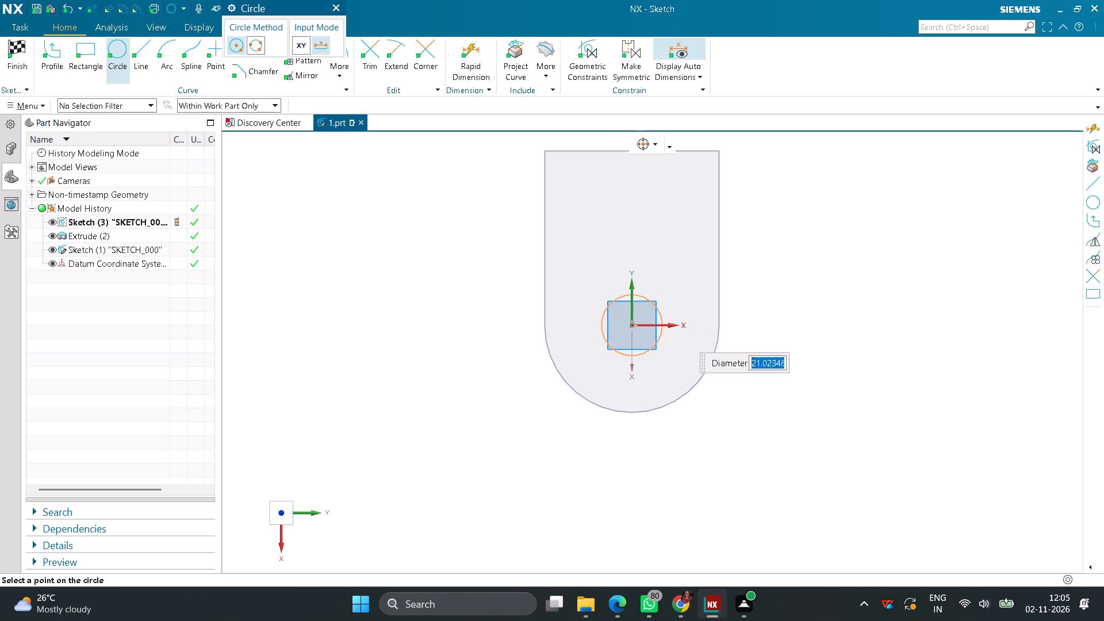
pyautogui.write('30')
pyautogui.press('Return')
pyautogui.middleClick(400, 361)
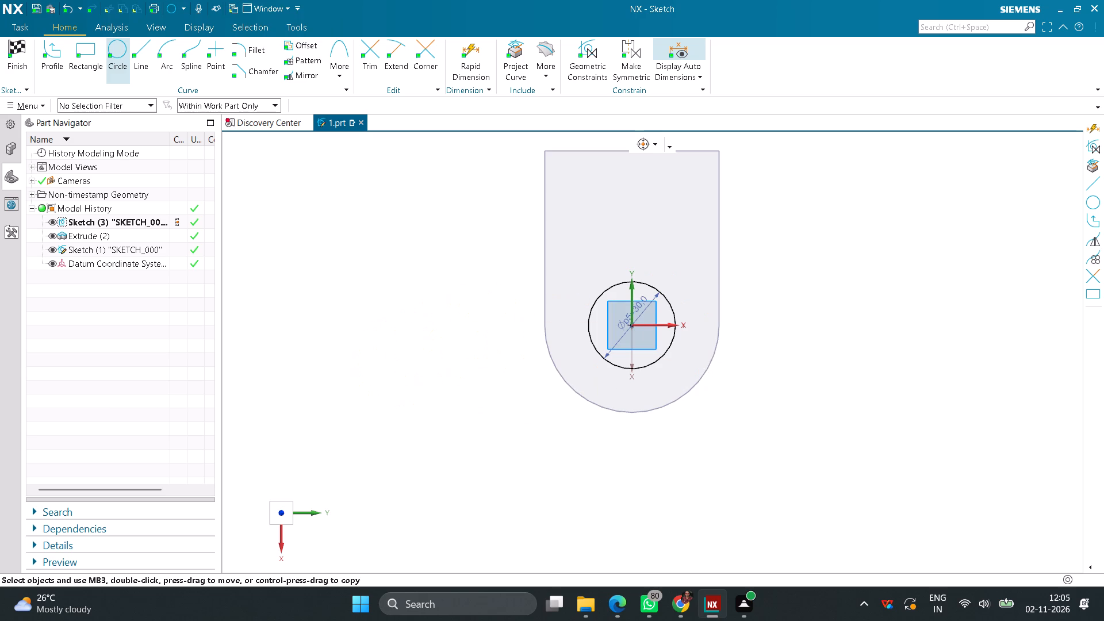
pyautogui.click(15, 51)
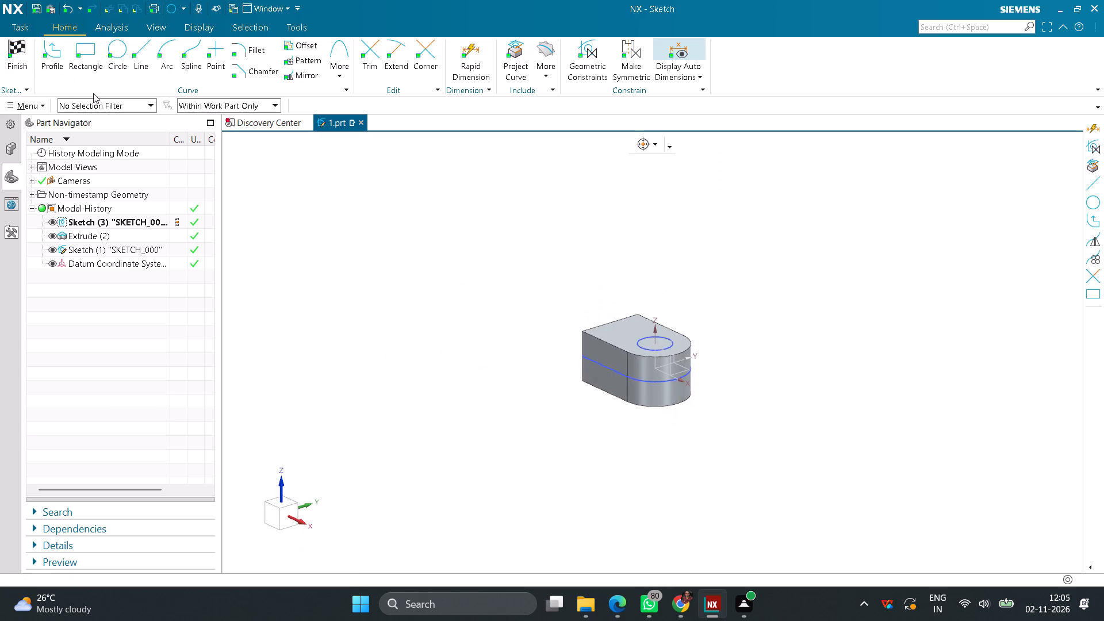
# Extrude the circle 45 mm in the reversed direction into the body, subtracting it with the inferred Boolean.
pyautogui.click(89, 57)
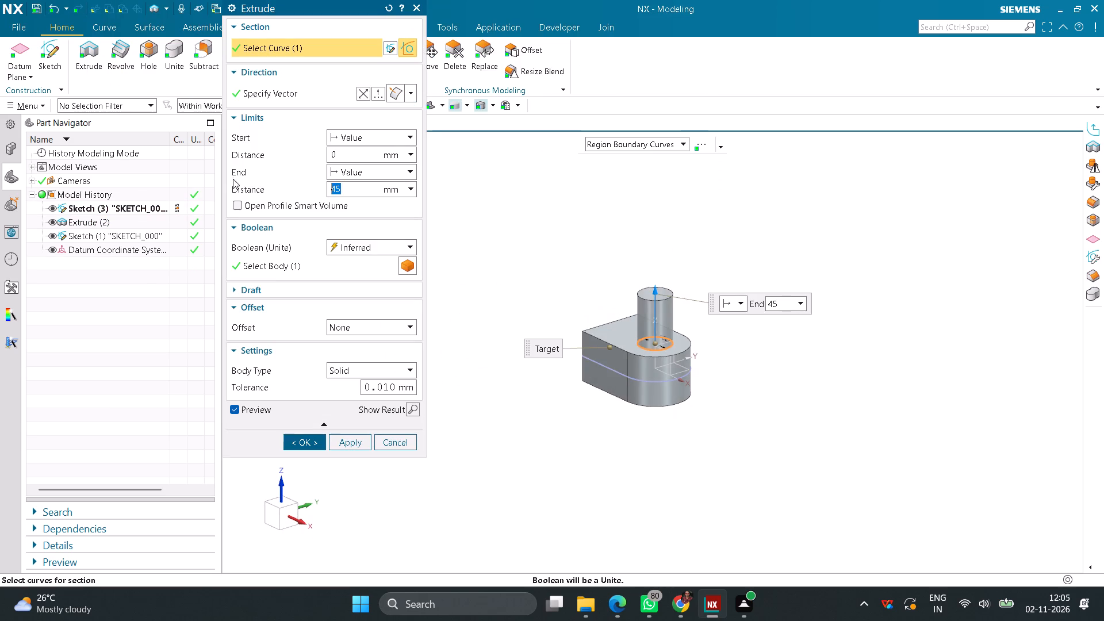
pyautogui.click(362, 97)
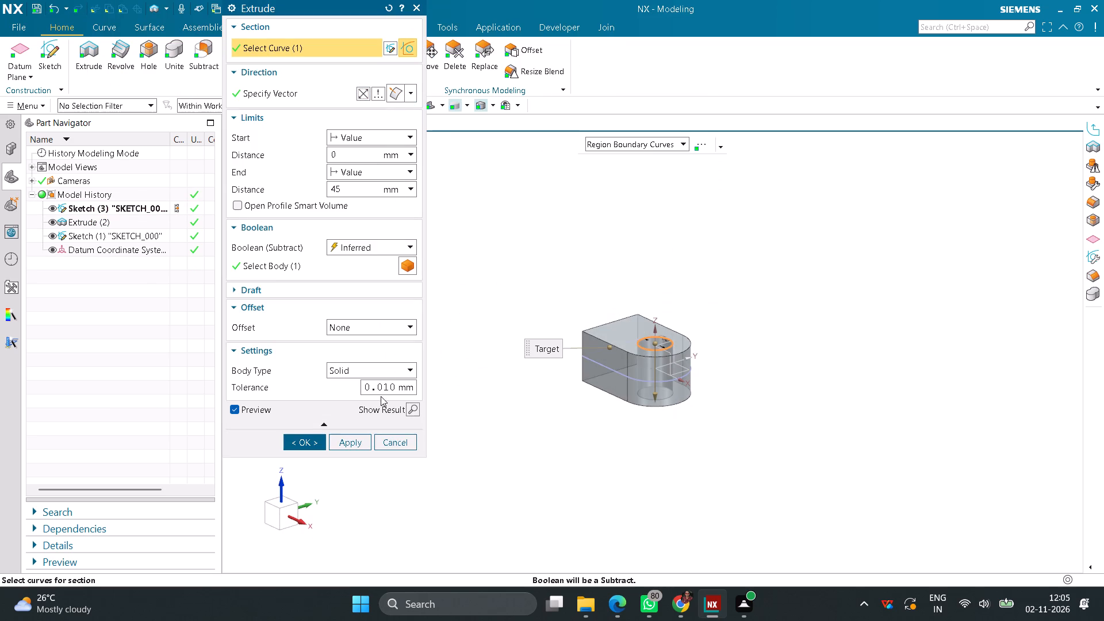
pyautogui.click(310, 446)
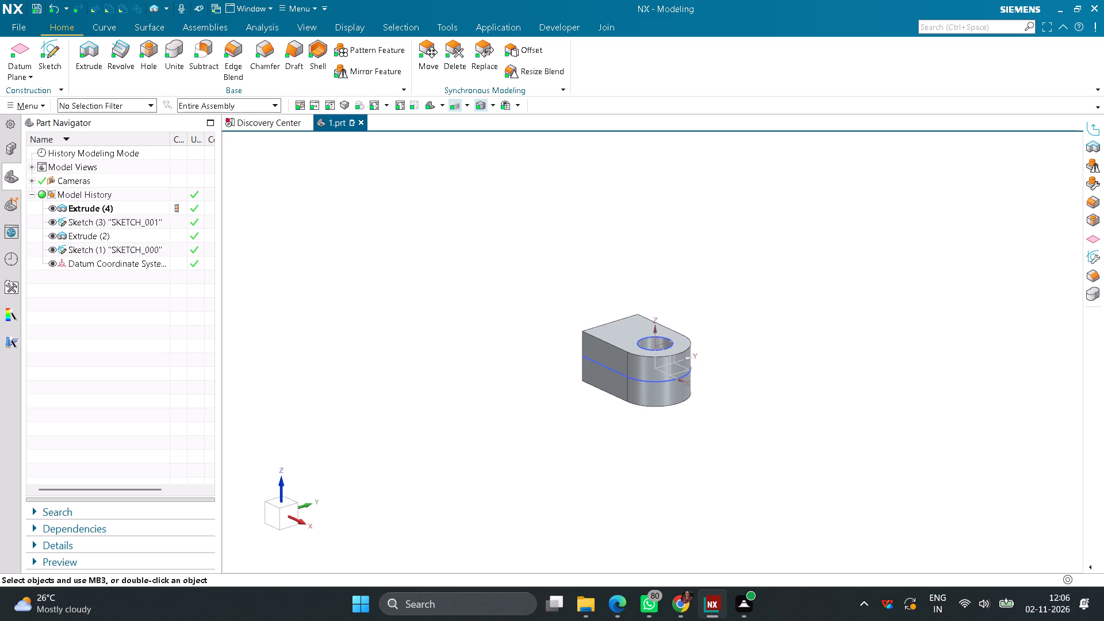
# Create a new sketch on the body's top face with its origin at a corner of the flat end.
pyautogui.click(55, 55)
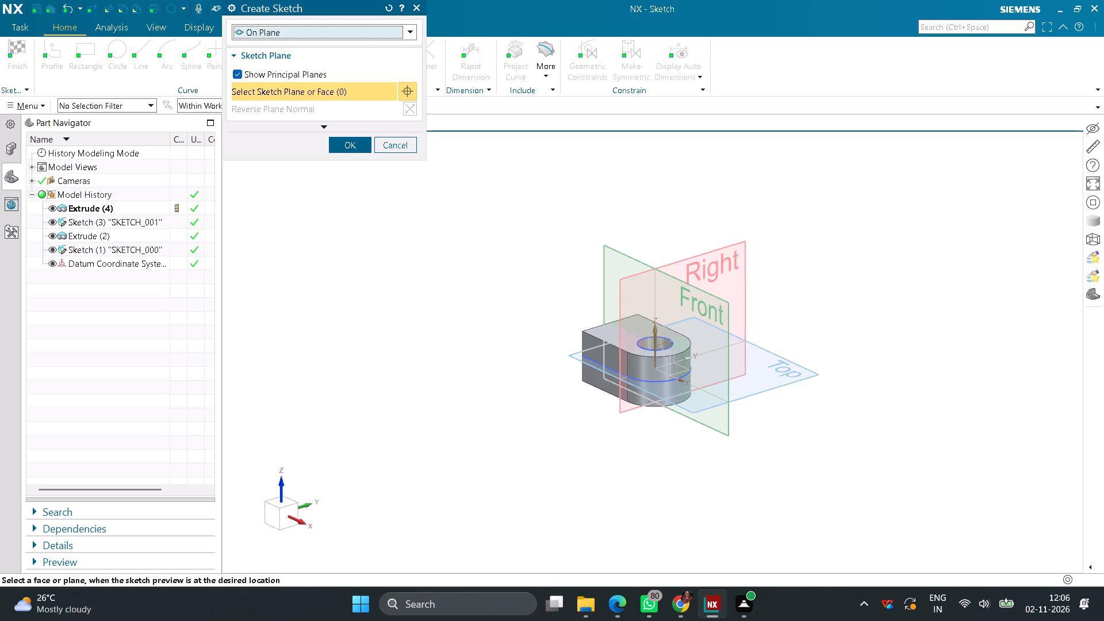
pyautogui.click(591, 333)
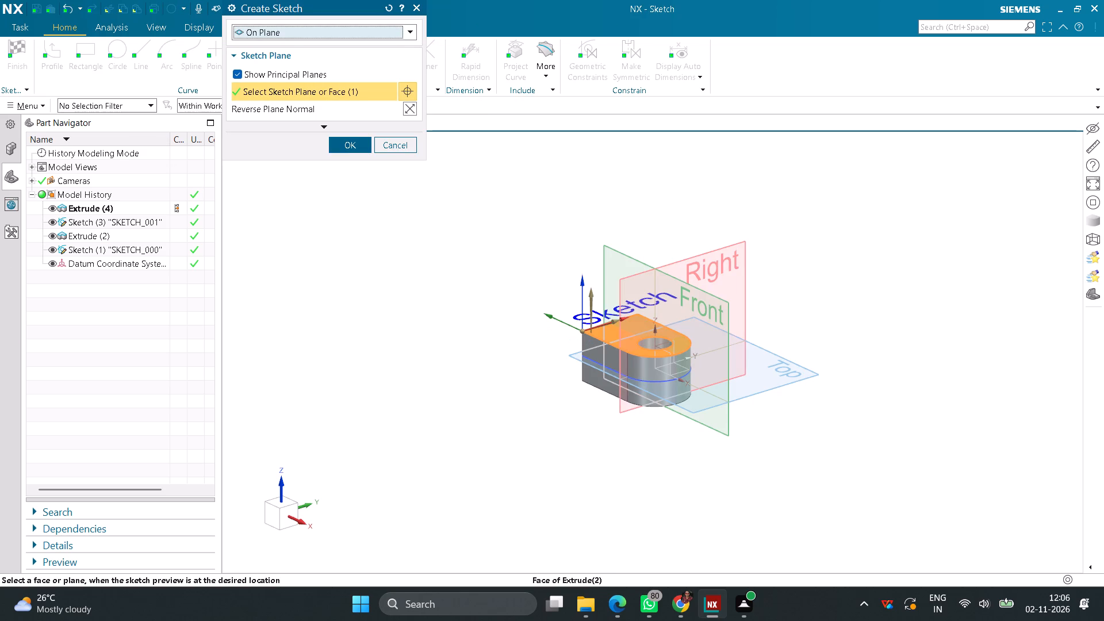
pyautogui.click(348, 147)
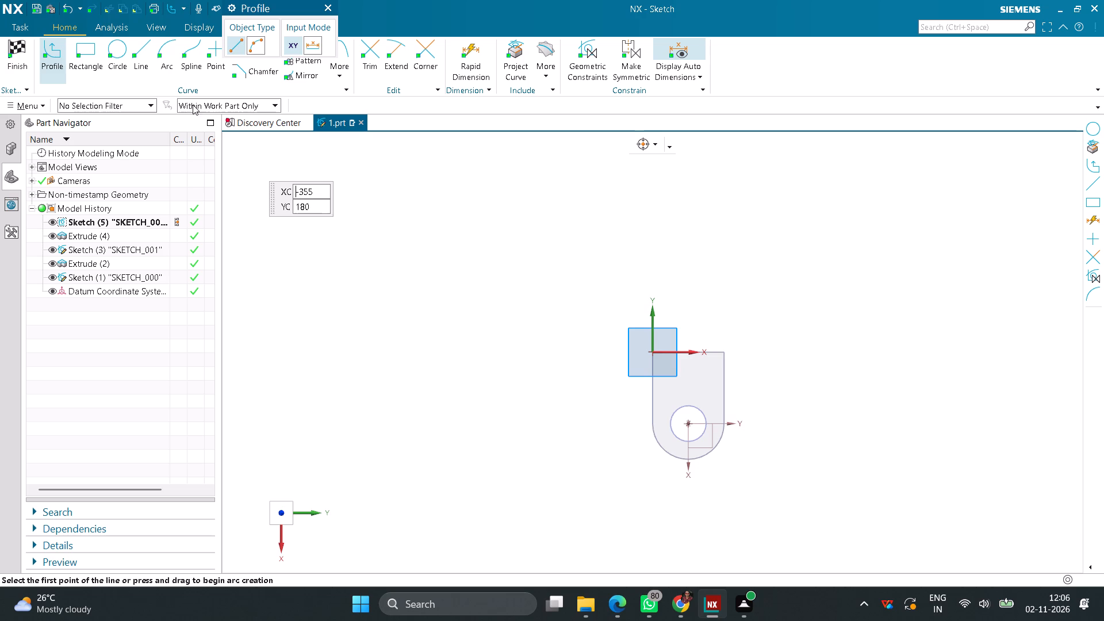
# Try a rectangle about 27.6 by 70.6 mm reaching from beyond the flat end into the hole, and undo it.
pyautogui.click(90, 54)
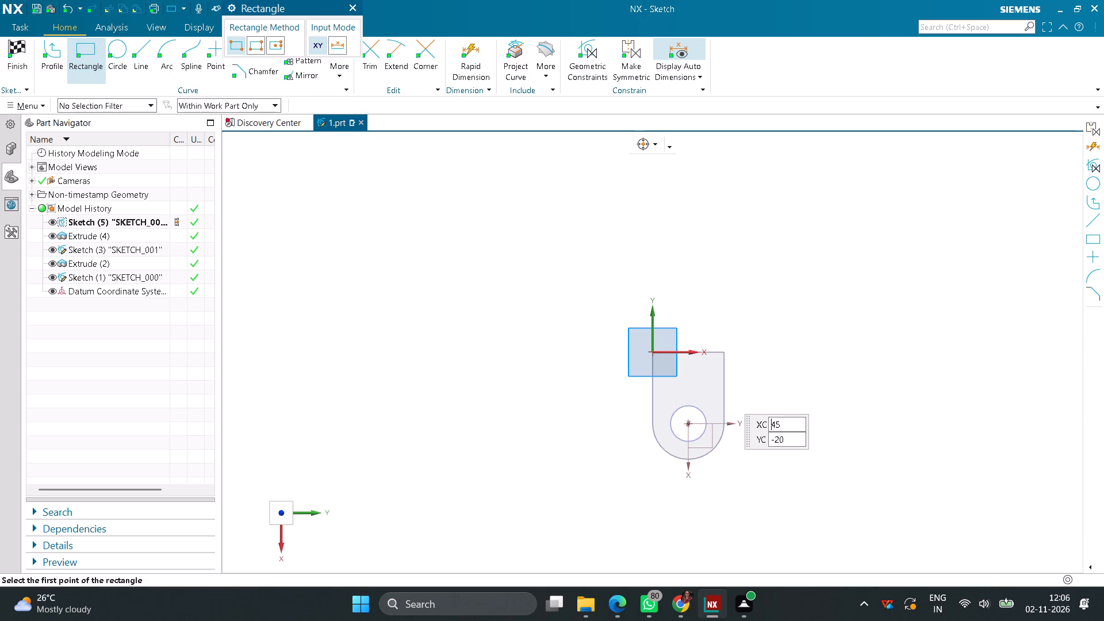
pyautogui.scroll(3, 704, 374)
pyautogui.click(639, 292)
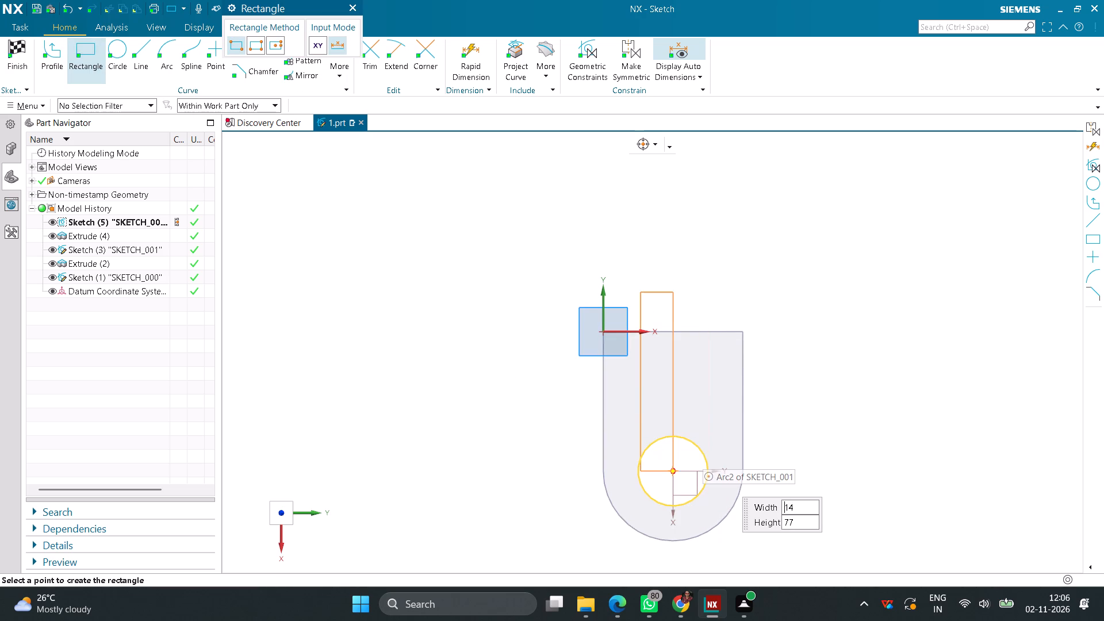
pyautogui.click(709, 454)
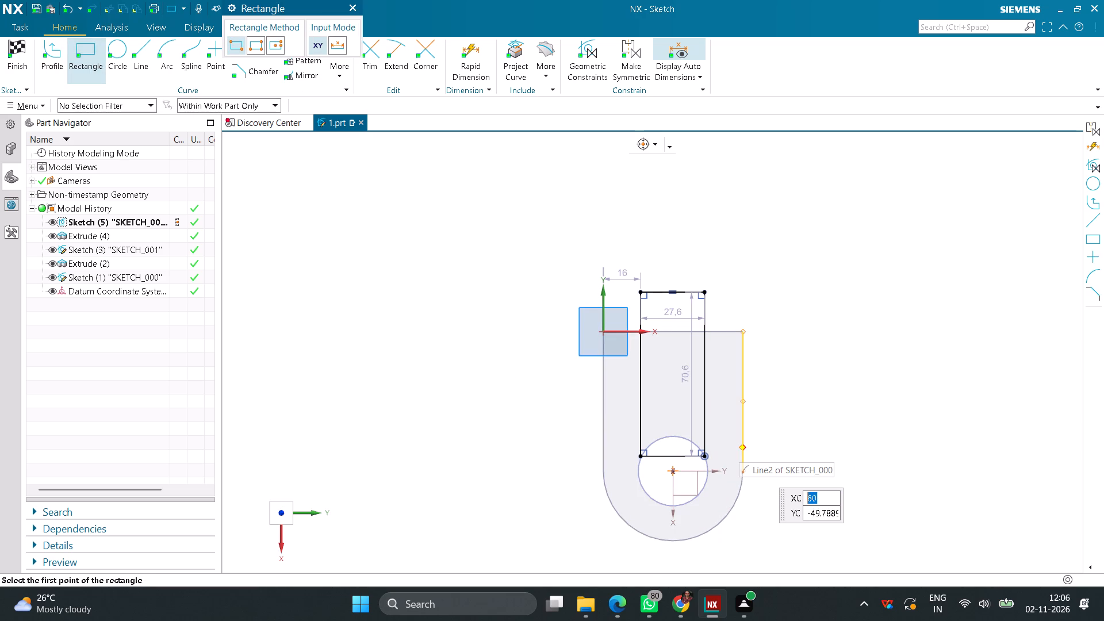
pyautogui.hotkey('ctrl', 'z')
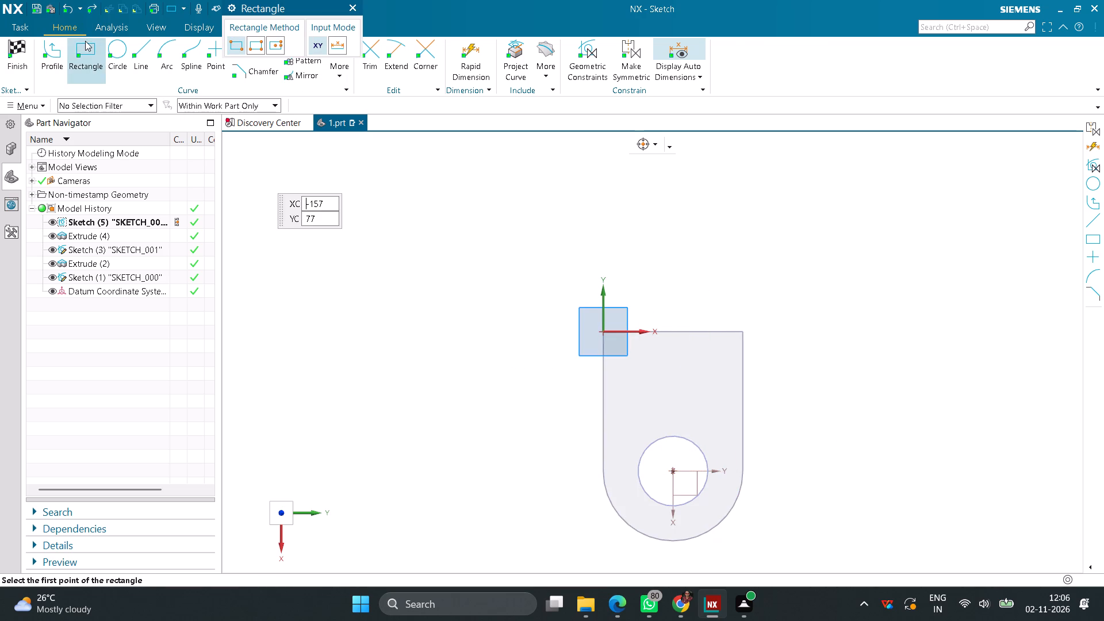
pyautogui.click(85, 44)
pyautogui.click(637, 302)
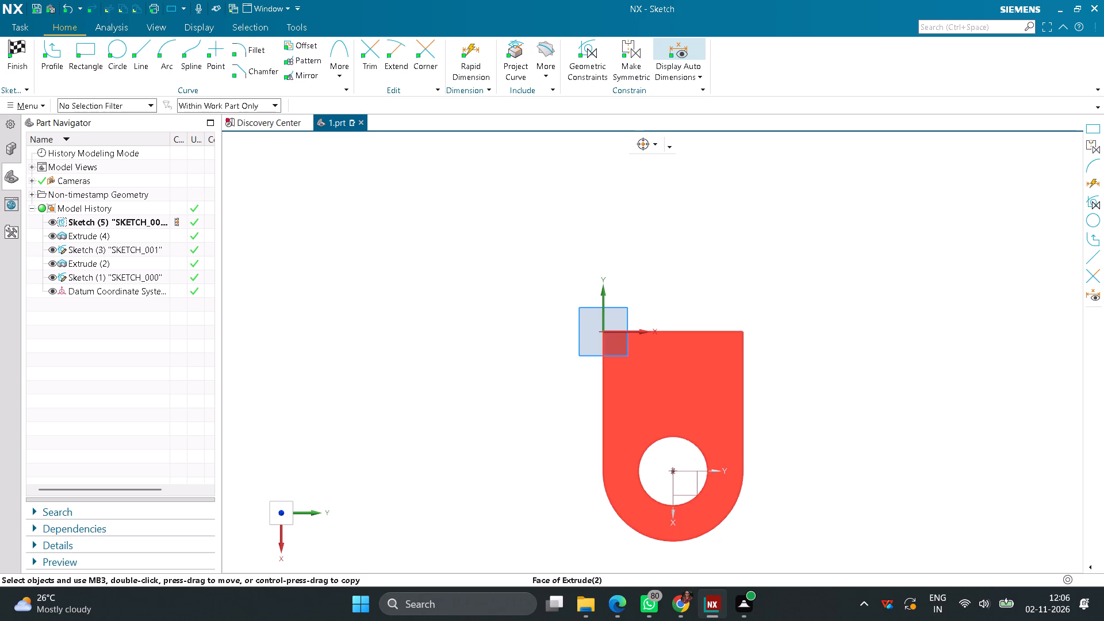
# Draw a rectangle about 38 by 68 mm across the flat end, reaching about 22 mm into the face and starting about 13 mm from the Y axis.
pyautogui.click(86, 55)
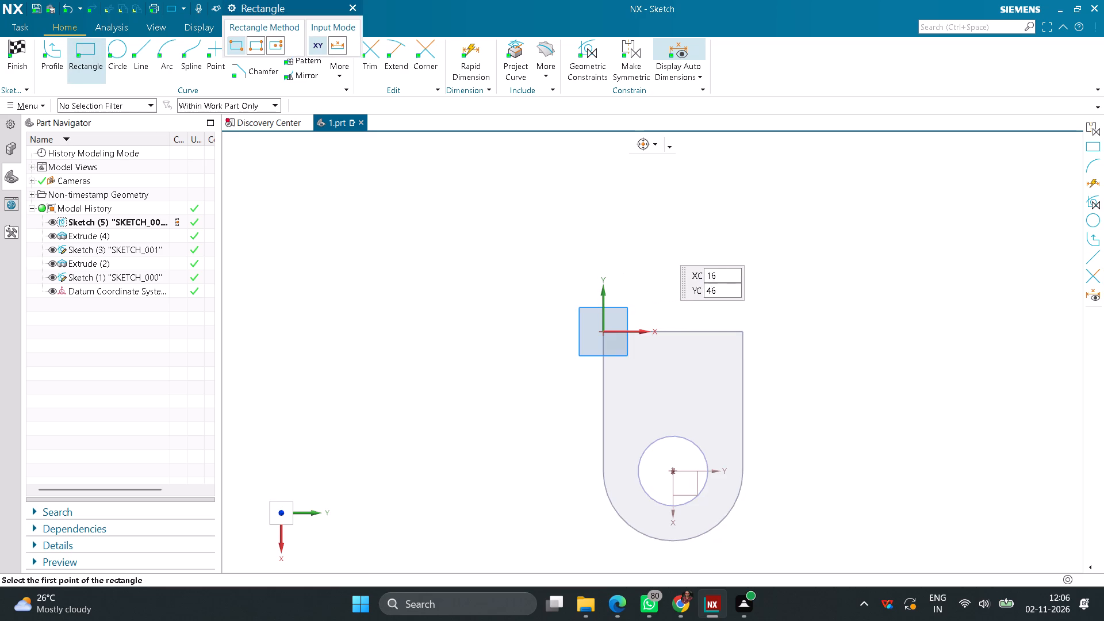
pyautogui.click(634, 224)
pyautogui.click(722, 382)
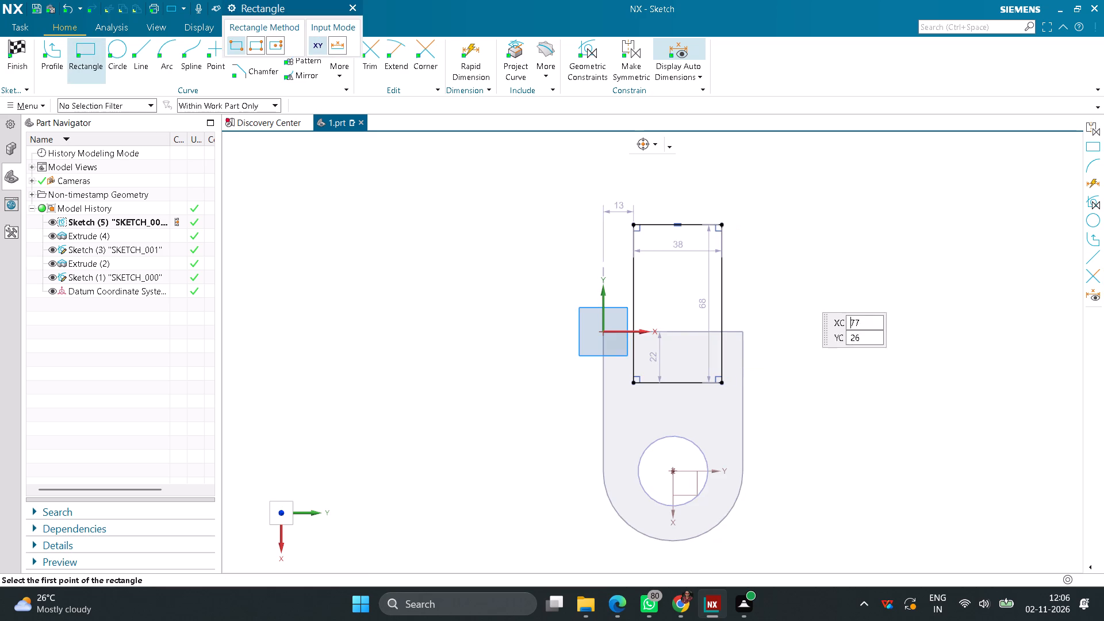
# Make the rectangle's two long sides symmetric about the datum axis running lengthwise through the hole's centre.
pyautogui.click(638, 62)
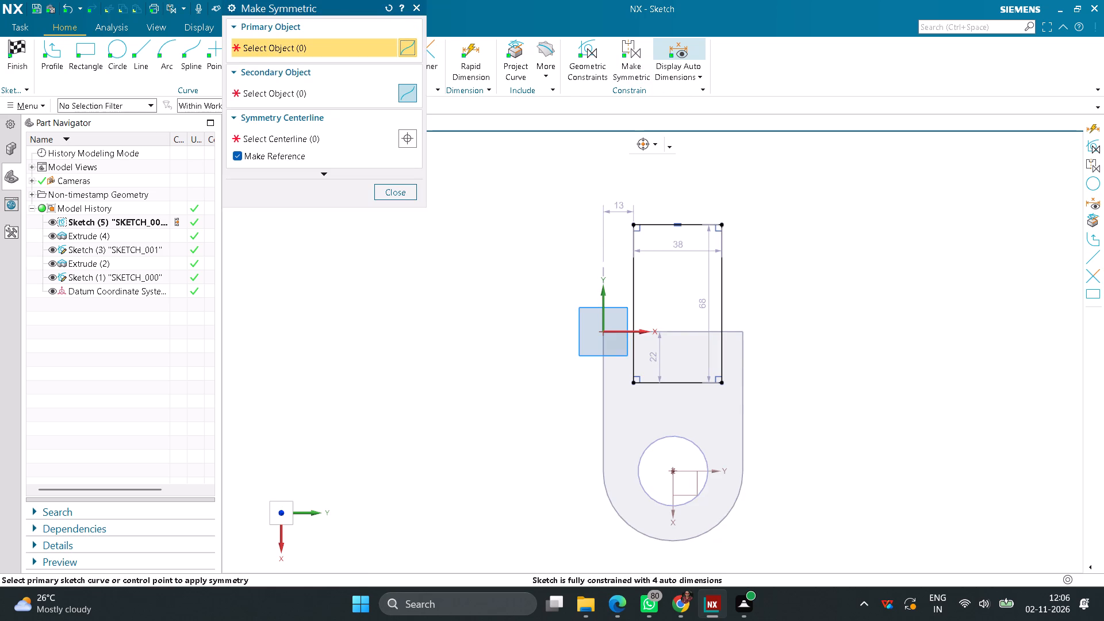
pyautogui.click(635, 240)
pyautogui.click(722, 246)
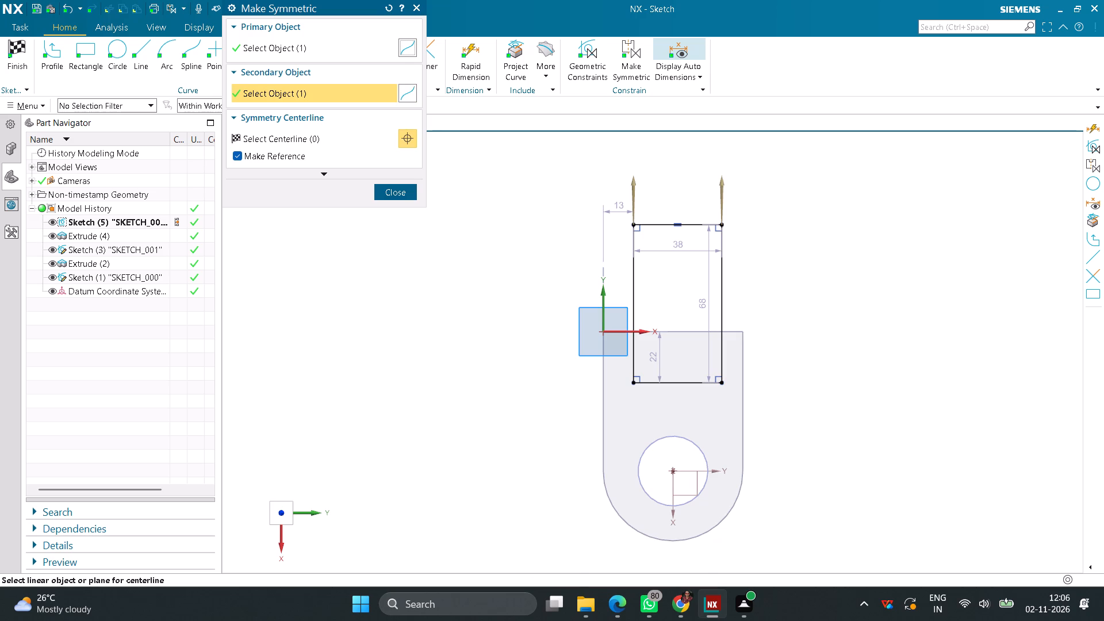
pyautogui.click(670, 493)
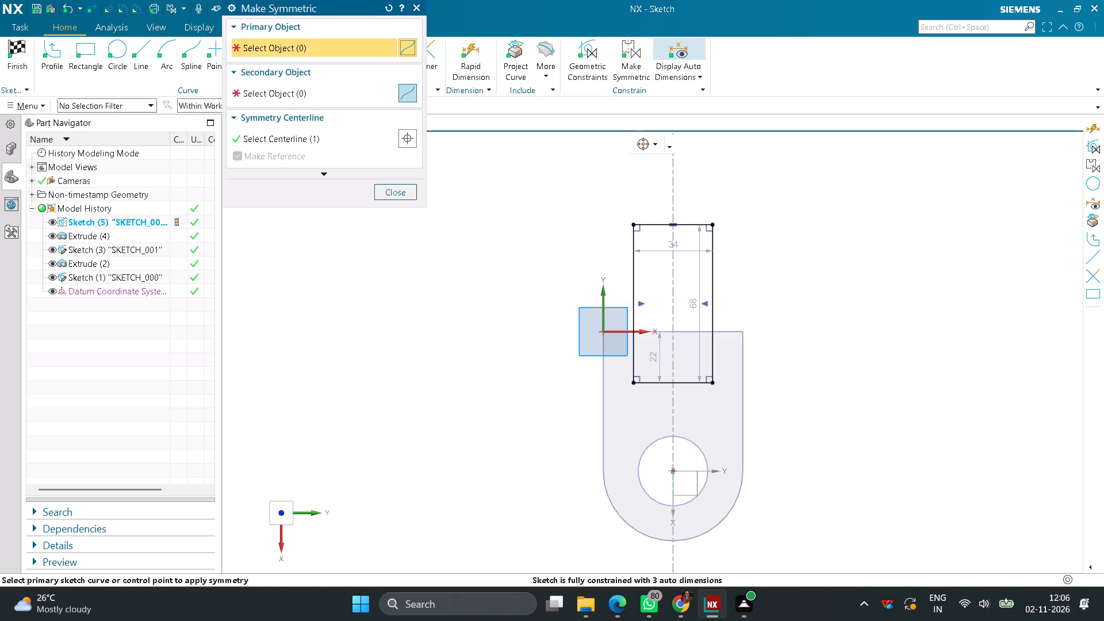
pyautogui.click(400, 192)
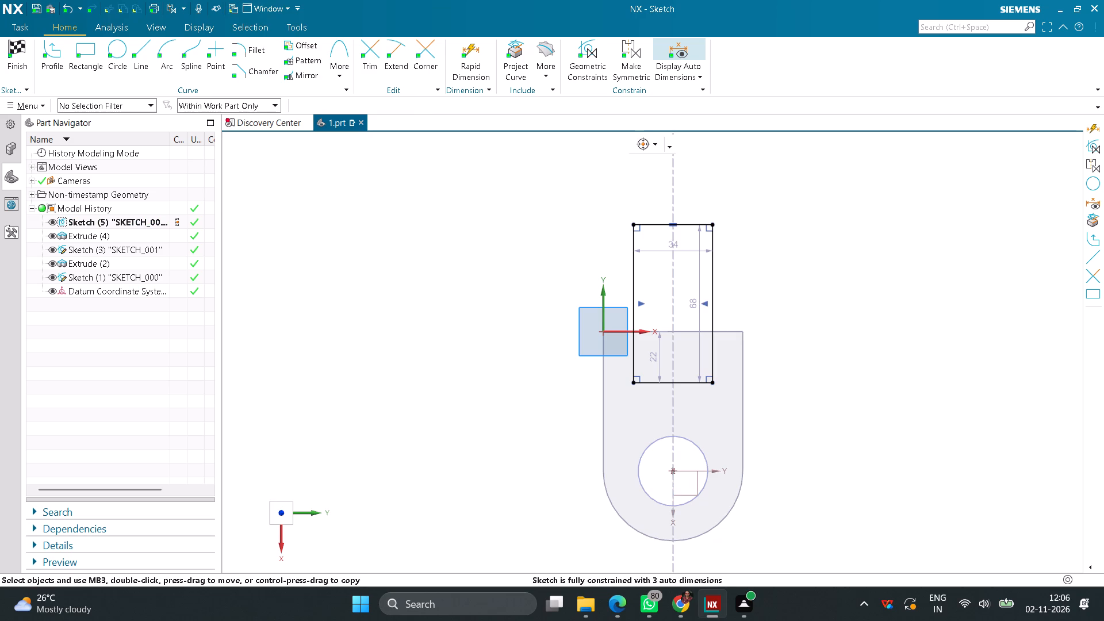
# Set the rectangle's width to 18 mm.
pyautogui.doubleClick(680, 249)
pyautogui.write('18')
pyautogui.press('Return')
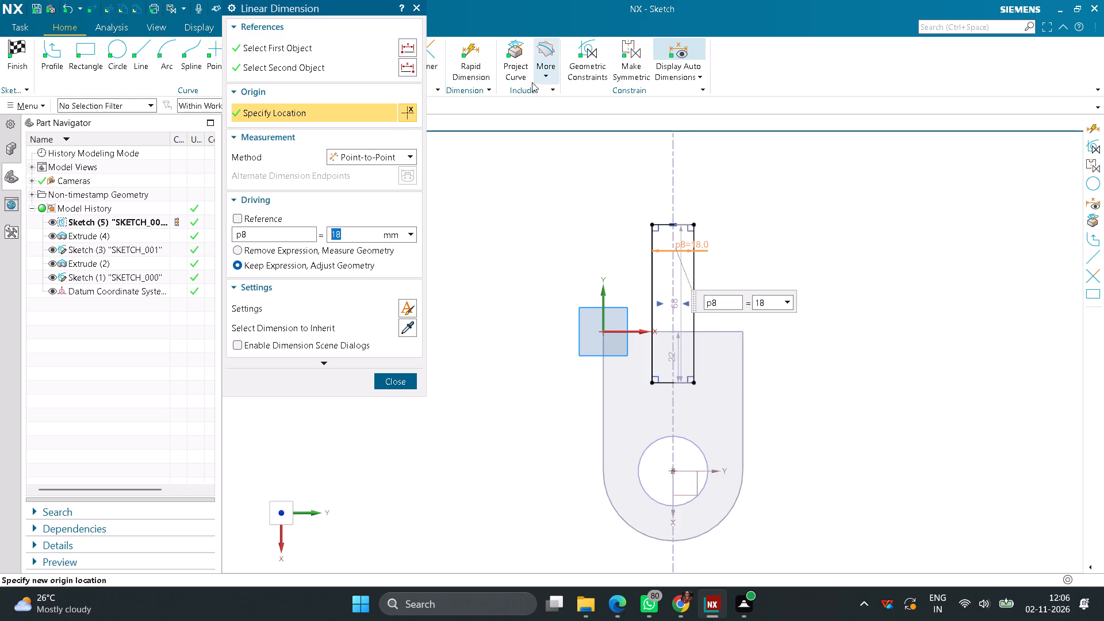
# Constrain the rectangle's outer corner onto the body's flat-end edge with a point-on-curve constraint and finish the sketch.
pyautogui.click(578, 72)
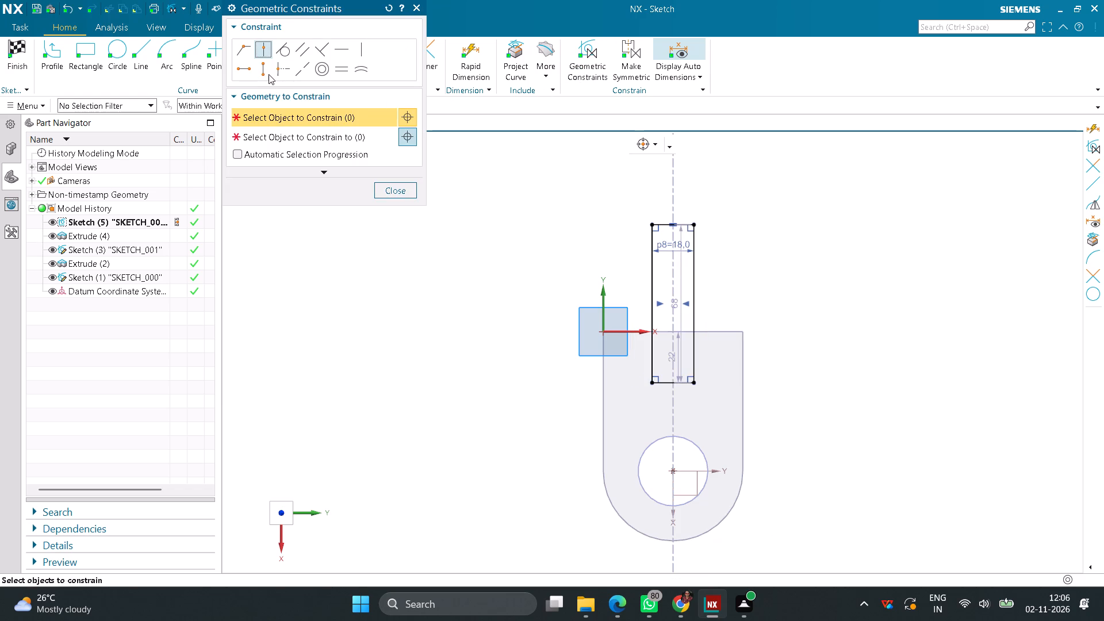
pyautogui.click(693, 223)
pyautogui.click(318, 136)
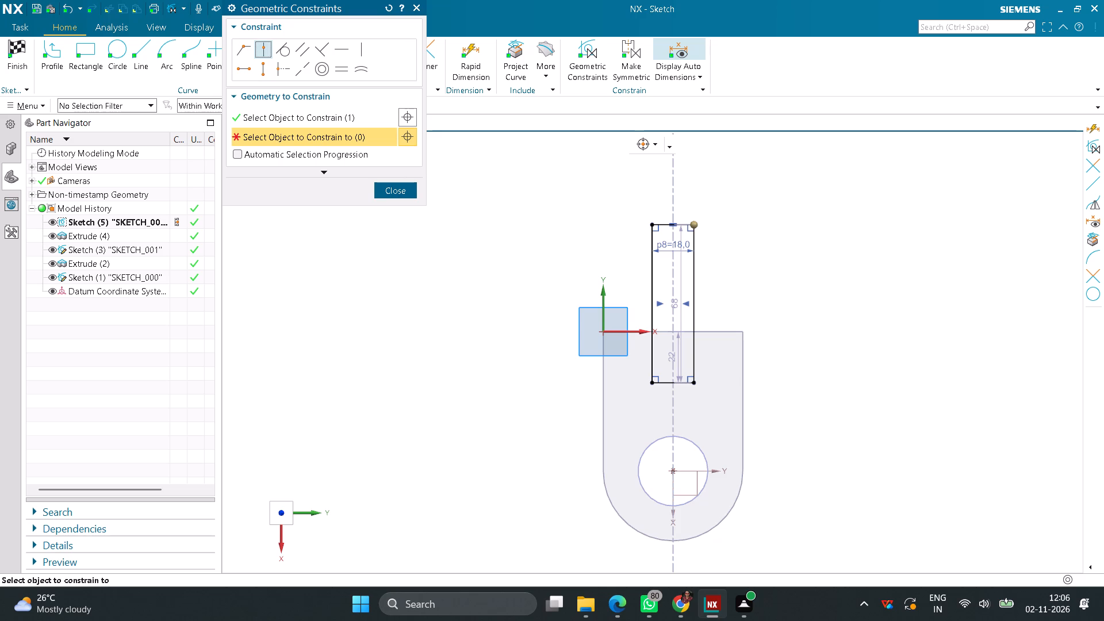
pyautogui.click(716, 331)
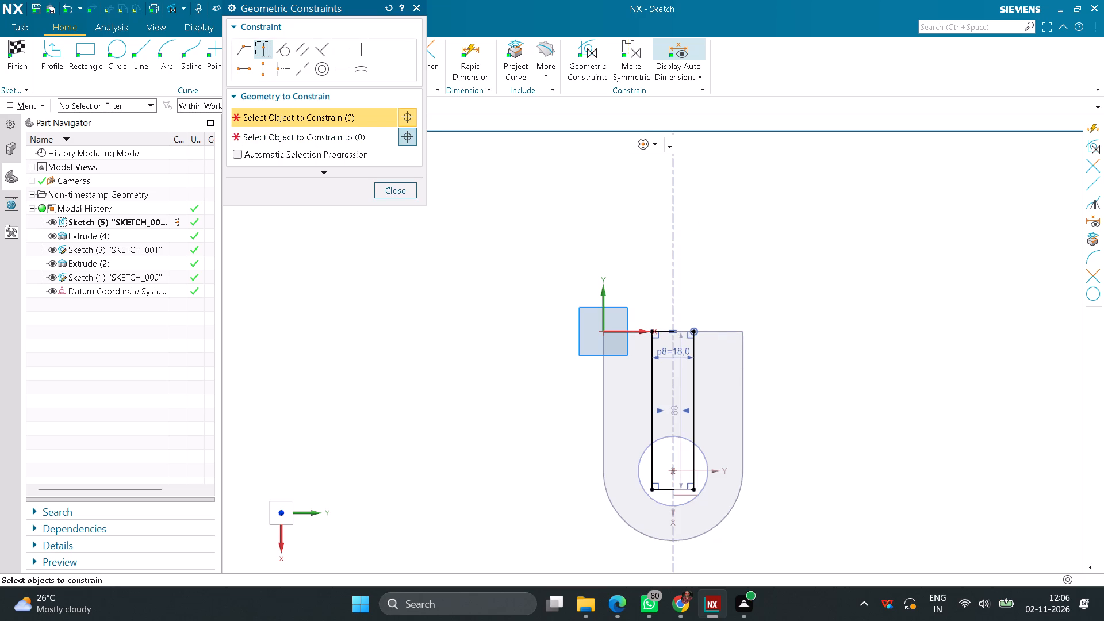
pyautogui.click(394, 191)
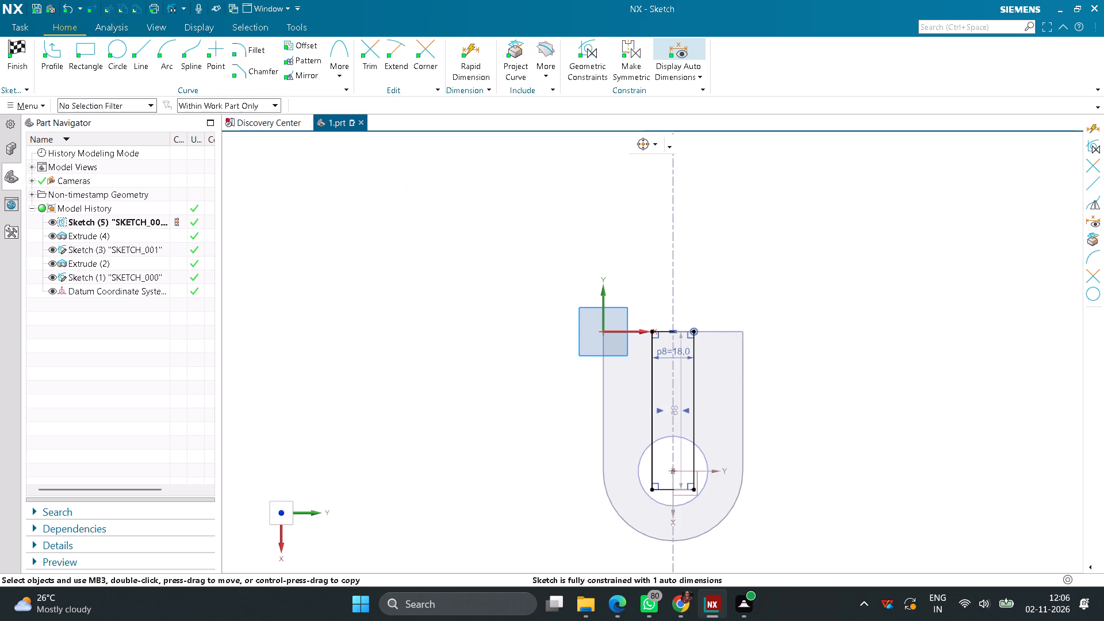
pyautogui.click(22, 53)
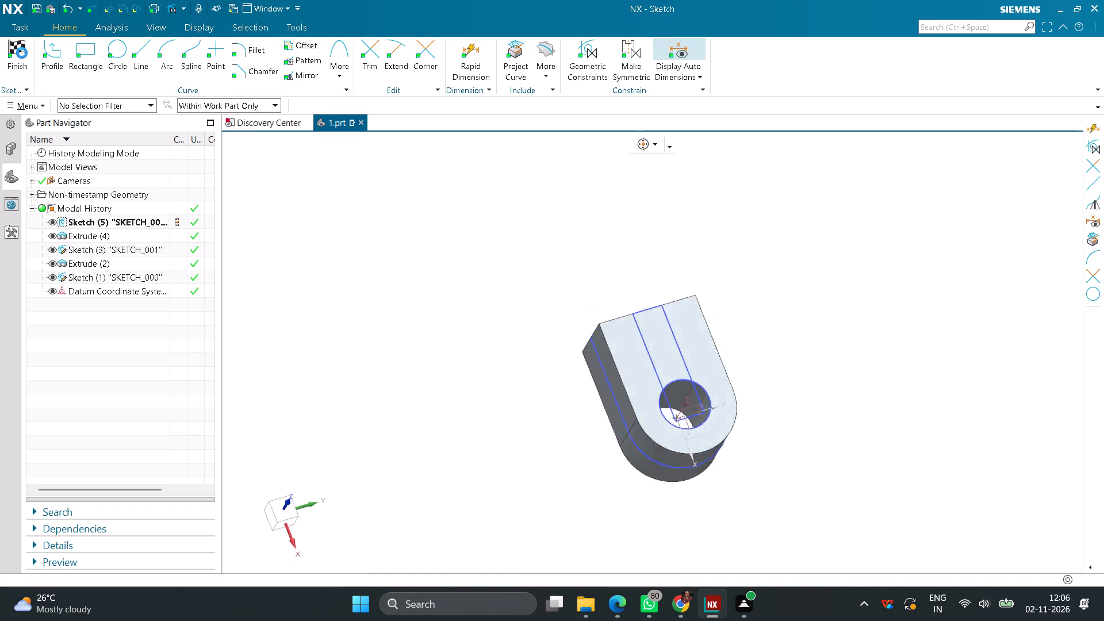
# Extrude the 18 mm wide rectangle 45 mm in the reversed direction into the body, subtracting it with the inferred Boolean.
pyautogui.click(83, 60)
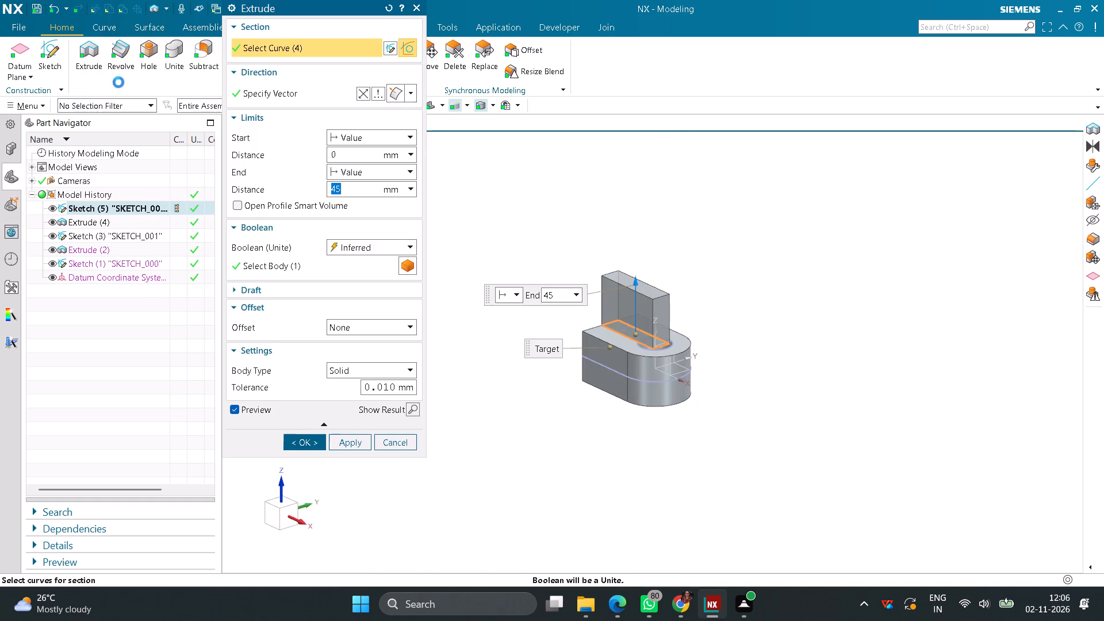
pyautogui.click(363, 94)
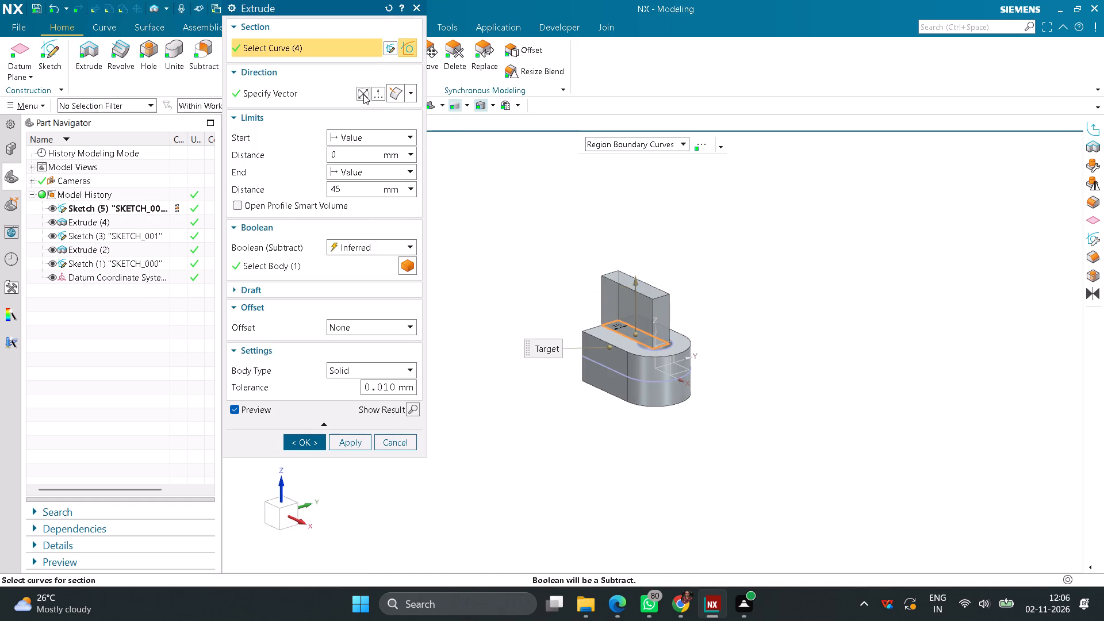
pyautogui.moveTo(566, 429); pyautogui.dragTo(597, 489, button='middle')
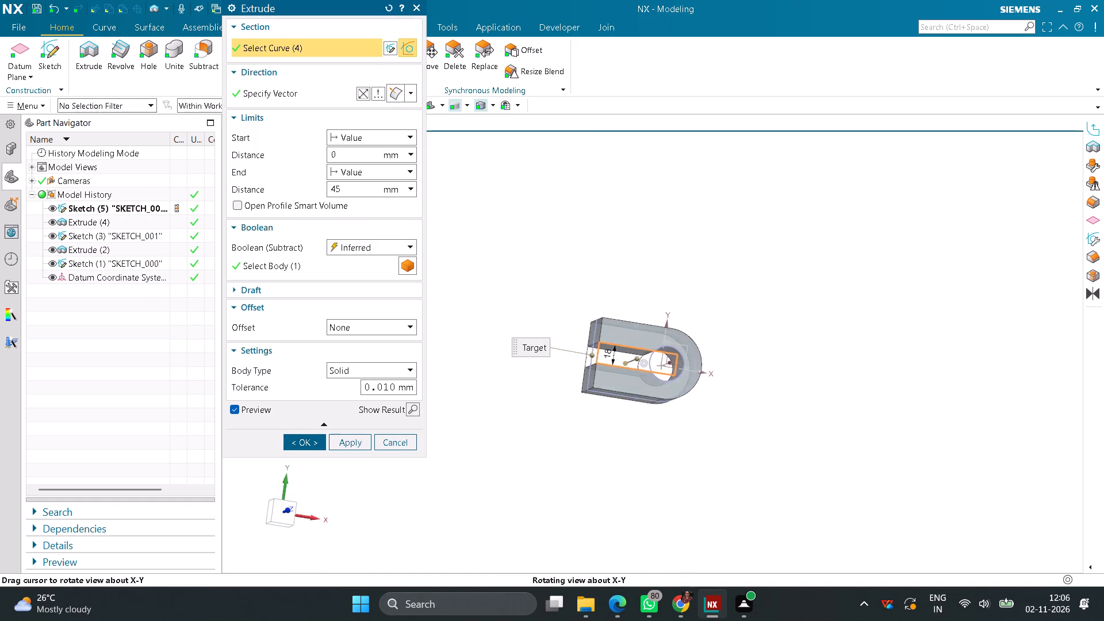
pyautogui.moveTo(597, 489); pyautogui.dragTo(595, 481, button='middle')
pyautogui.click(315, 443)
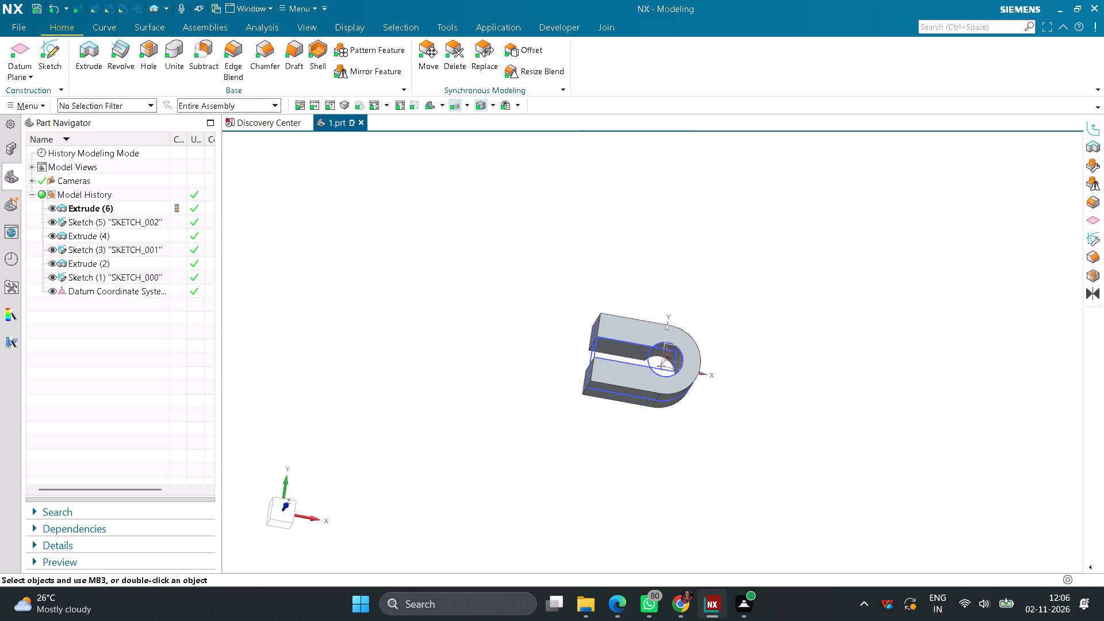
# Create a new sketch on the Front principal plane.
pyautogui.click(44, 49)
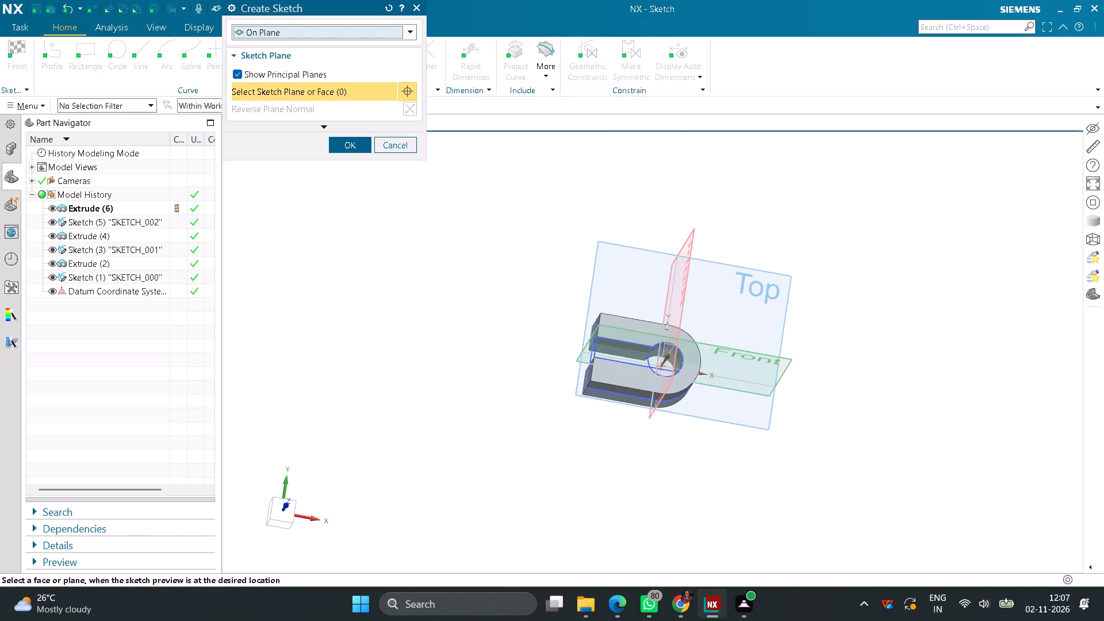
pyautogui.moveTo(532, 453); pyautogui.dragTo(533, 412, button='middle')
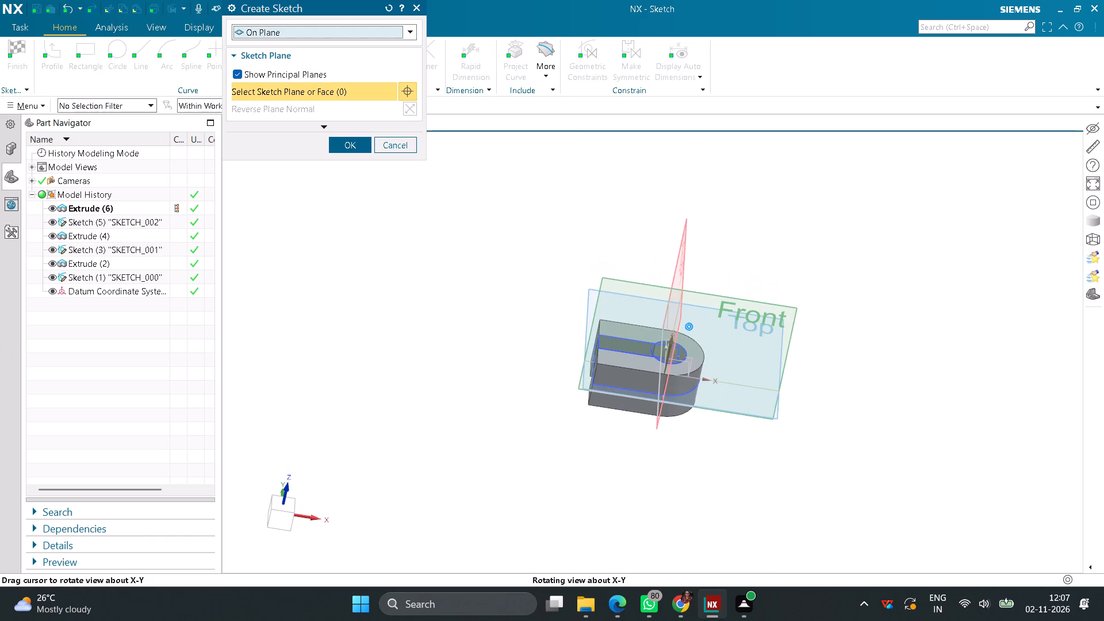
pyautogui.moveTo(533, 412); pyautogui.dragTo(527, 402, button='middle')
pyautogui.click(772, 416)
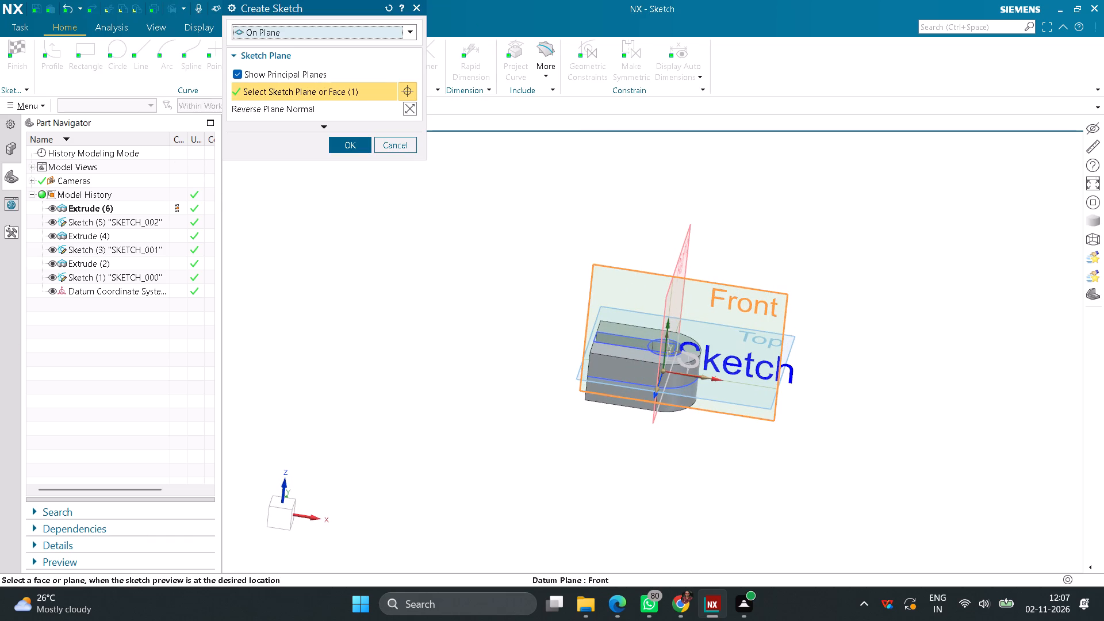
pyautogui.click(356, 151)
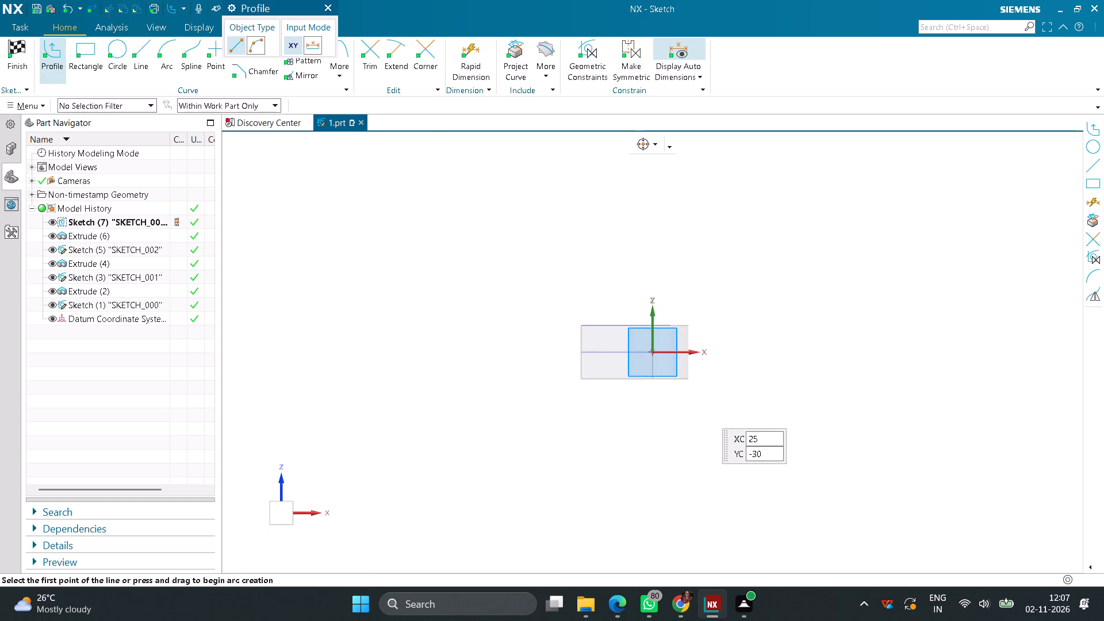
# Draw a horizontal line about 48 mm long, starting about 19 mm from the Z axis and 11 mm above the X axis.
pyautogui.scroll(3, 729, 351)
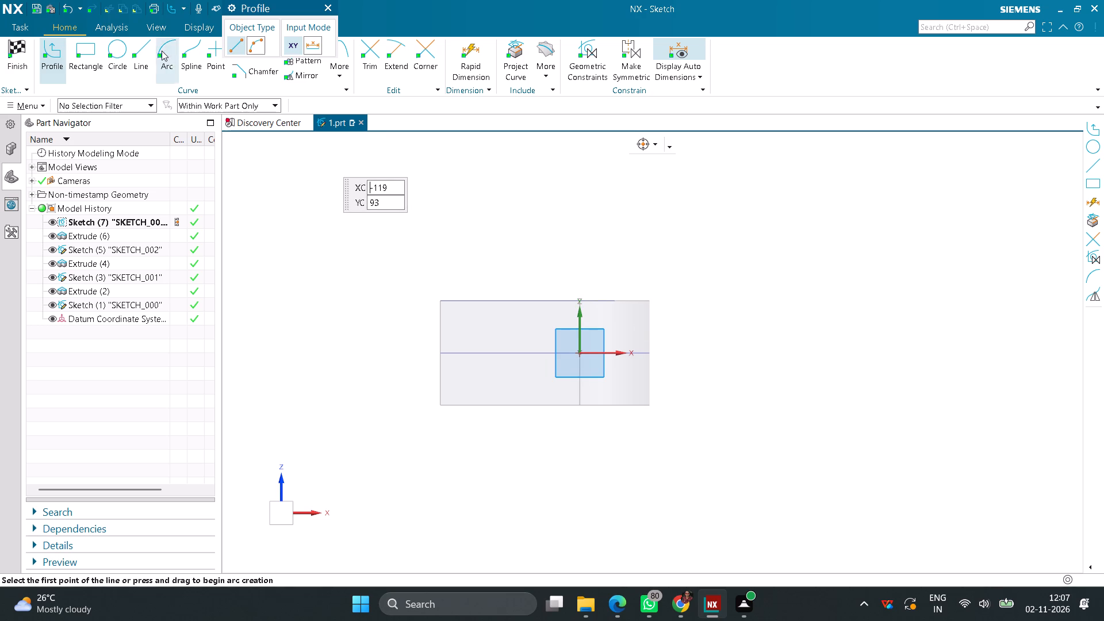
pyautogui.click(147, 50)
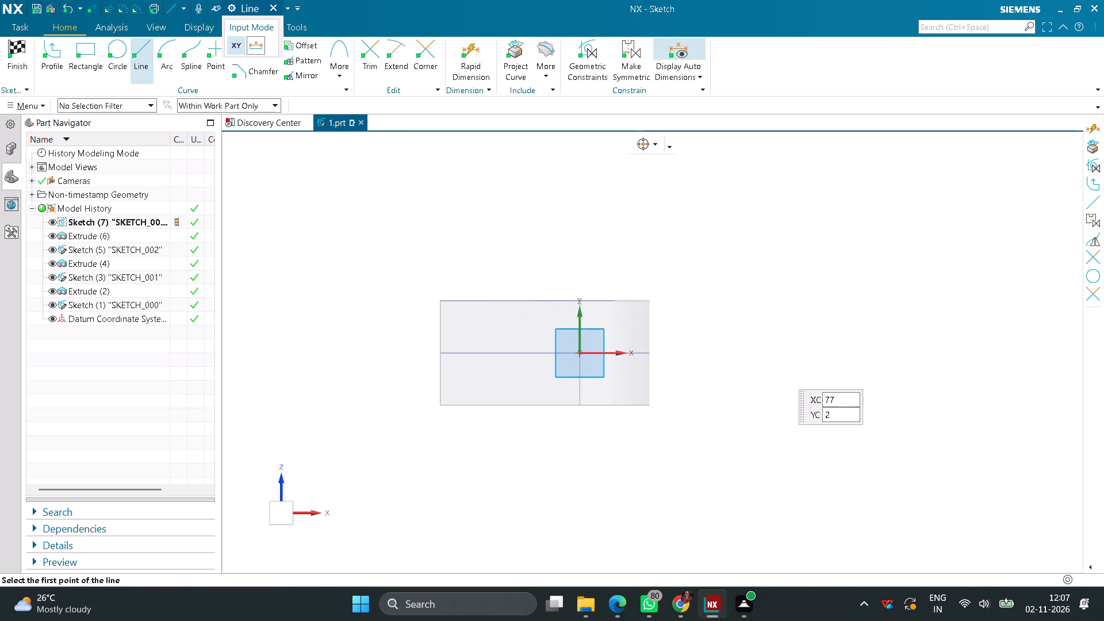
pyautogui.click(625, 328)
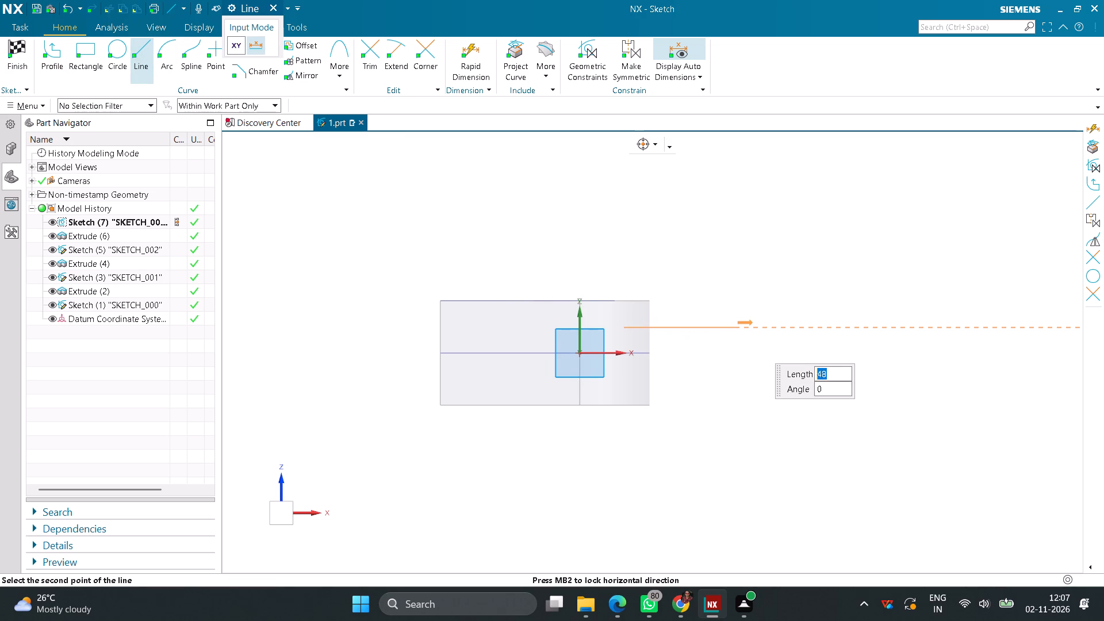
pyautogui.click(735, 323)
pyautogui.middleClick(692, 218)
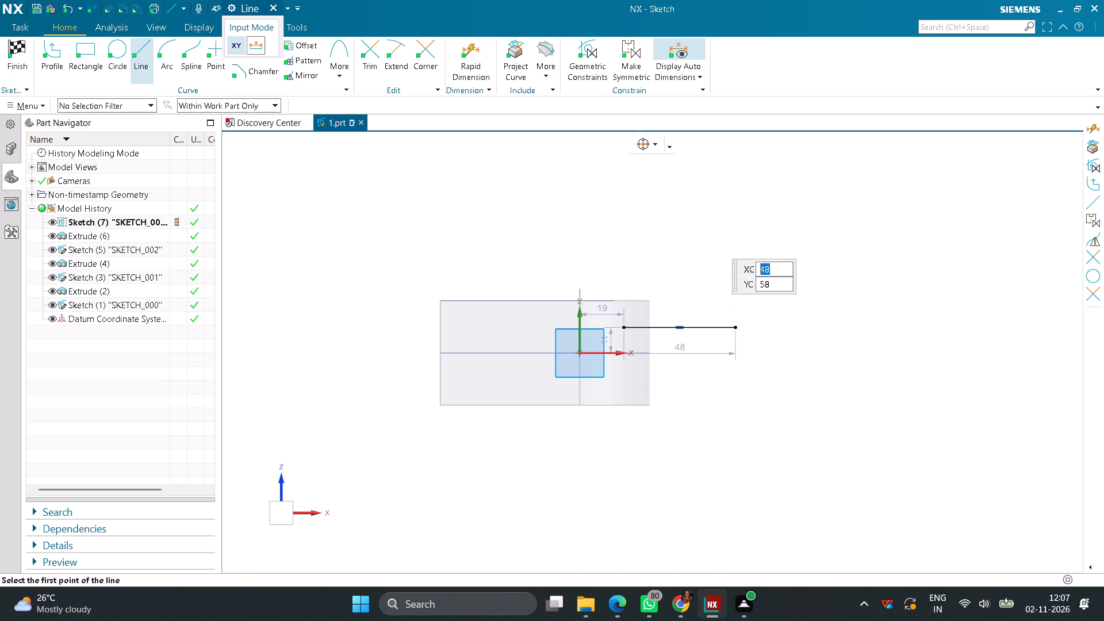
# Set the line's height above the X axis to the expression (45-36)/2, giving 4.5 mm.
pyautogui.scroll(3, 631, 347)
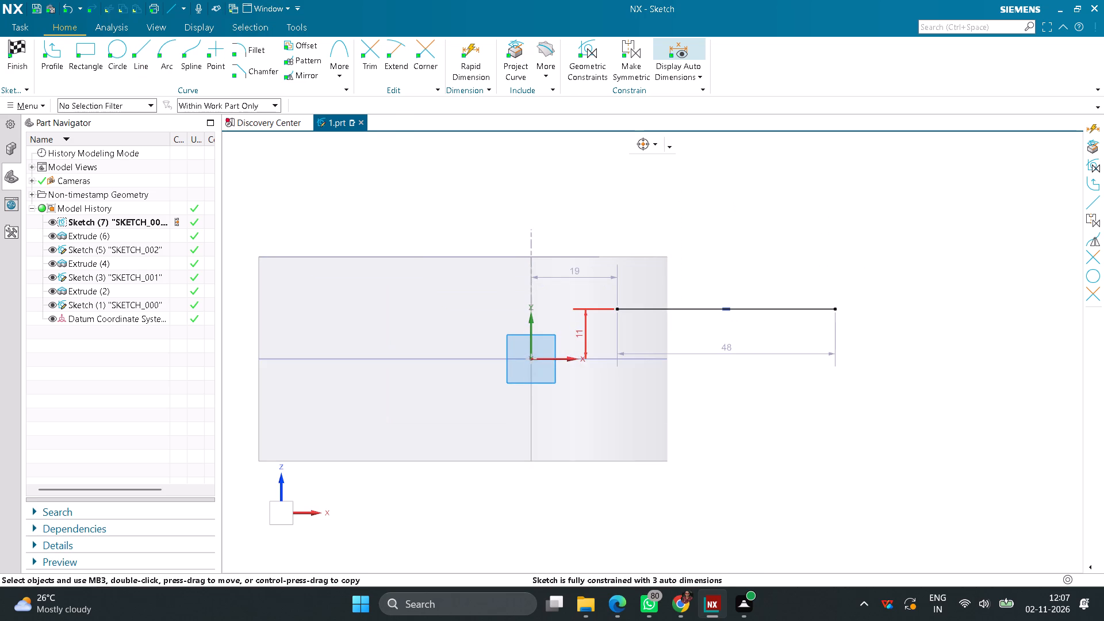
pyautogui.doubleClick(581, 333)
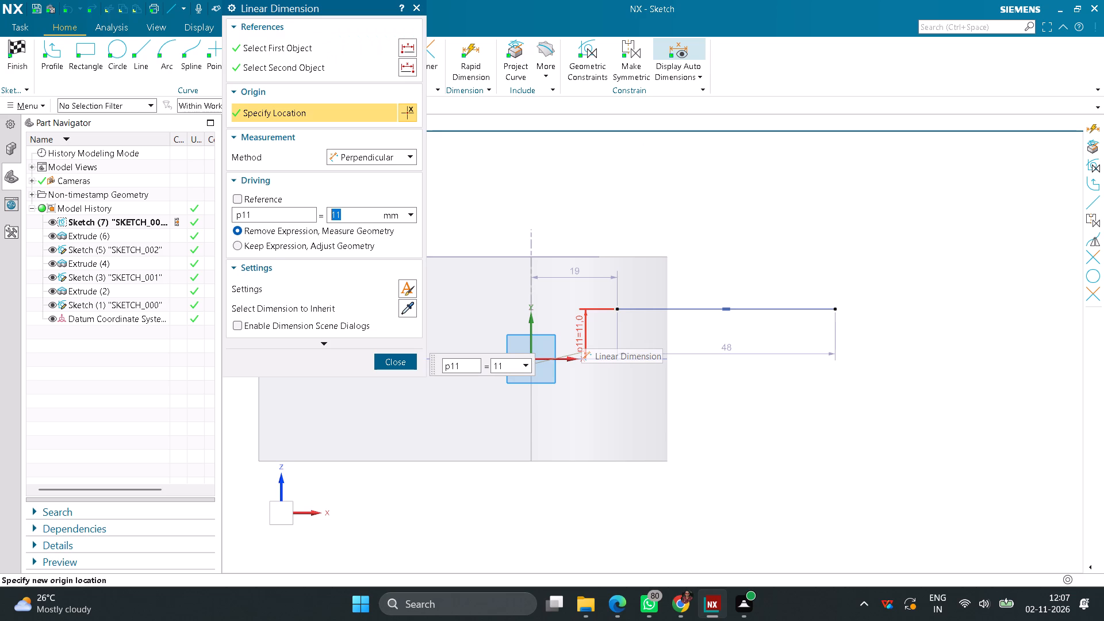
pyautogui.write('45')
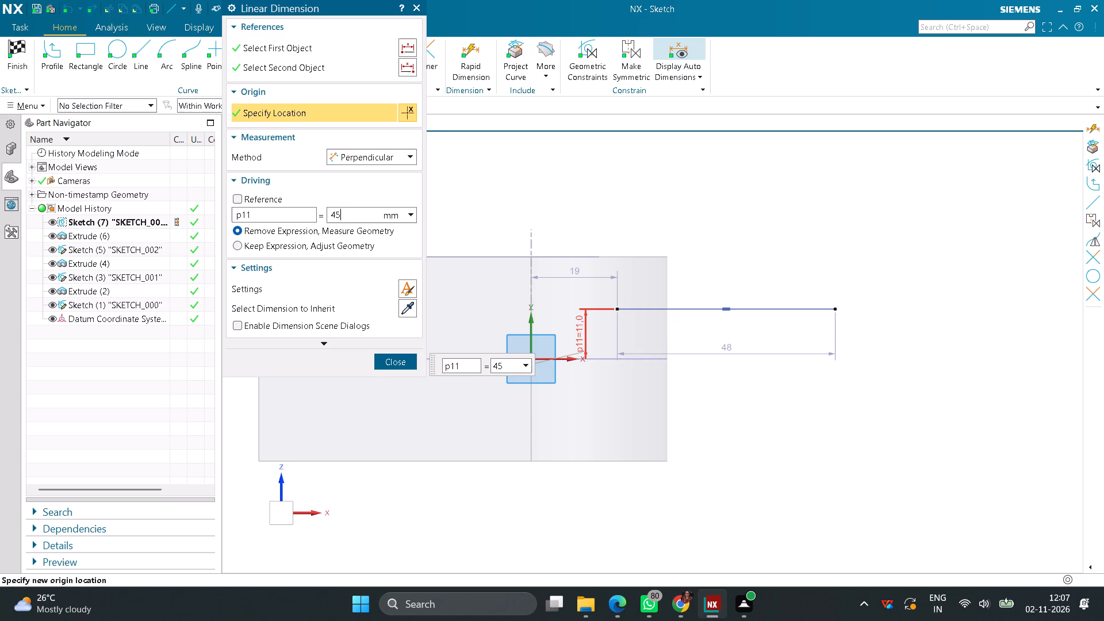
pyautogui.press('BackSpace')
pyautogui.press('BackSpace')
pyautogui.hotkey('shift', '(')
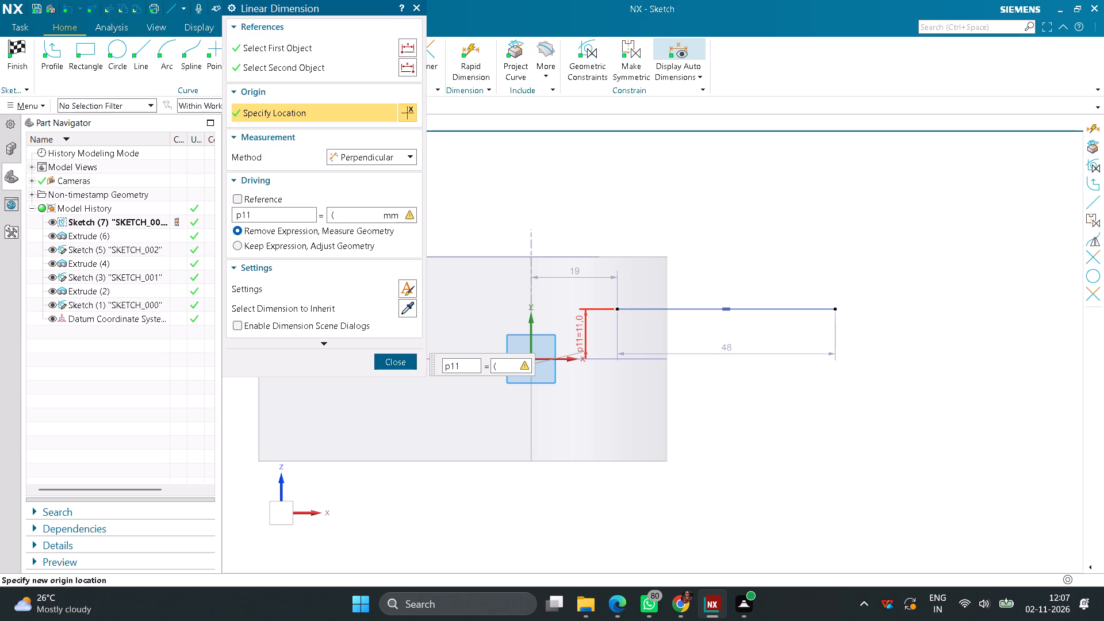
pyautogui.write('45-36')
pyautogui.hotkey('shift', ')')
pyautogui.write('/2')
pyautogui.press('Return')
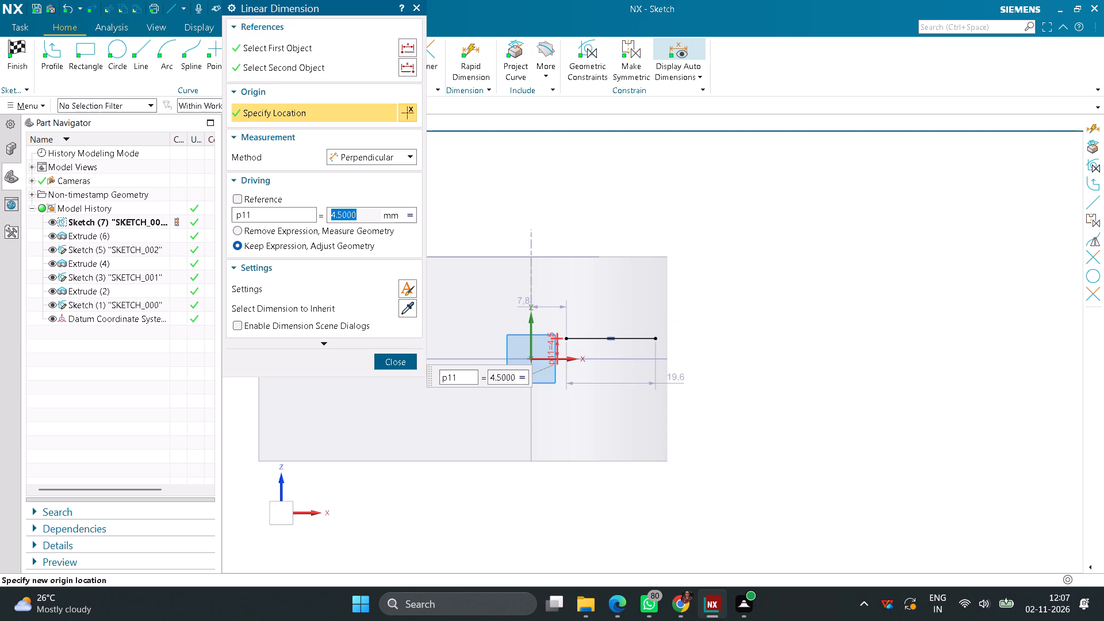
pyautogui.click(394, 355)
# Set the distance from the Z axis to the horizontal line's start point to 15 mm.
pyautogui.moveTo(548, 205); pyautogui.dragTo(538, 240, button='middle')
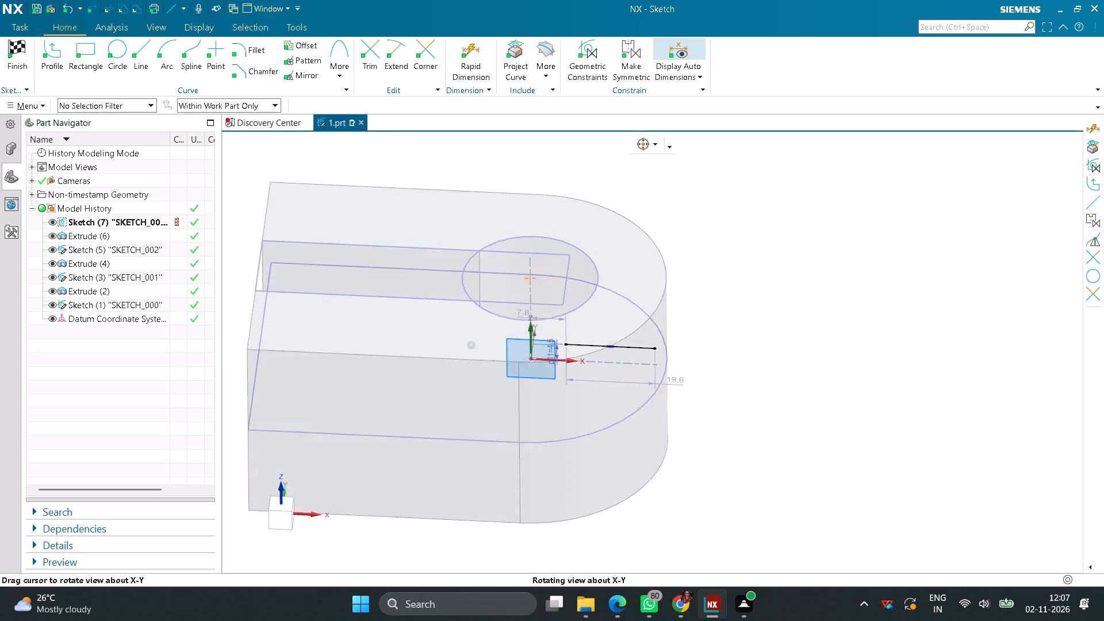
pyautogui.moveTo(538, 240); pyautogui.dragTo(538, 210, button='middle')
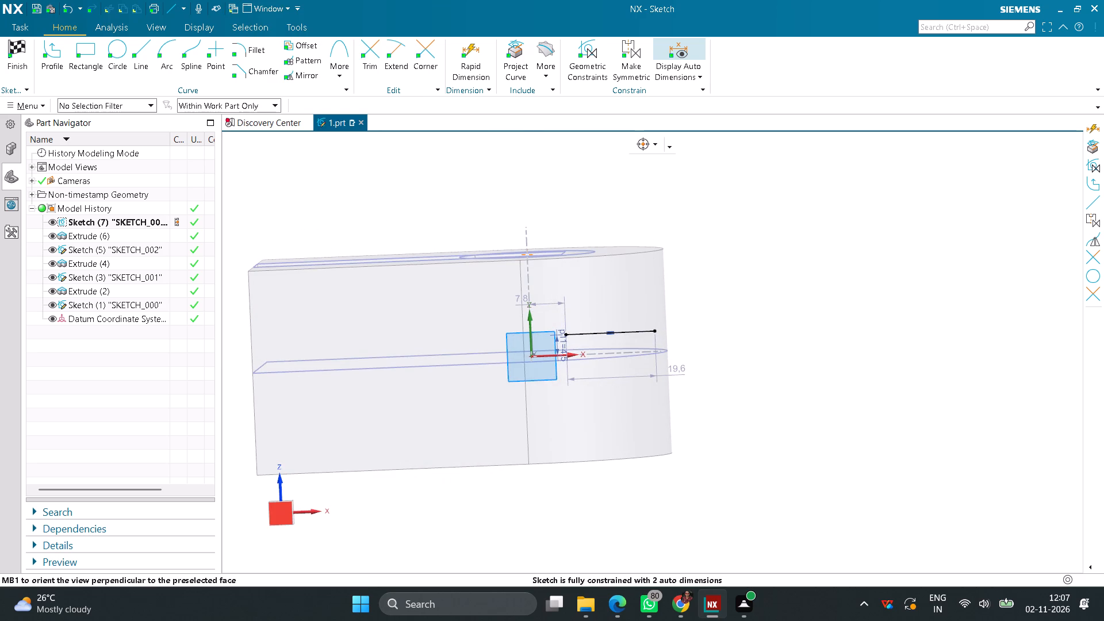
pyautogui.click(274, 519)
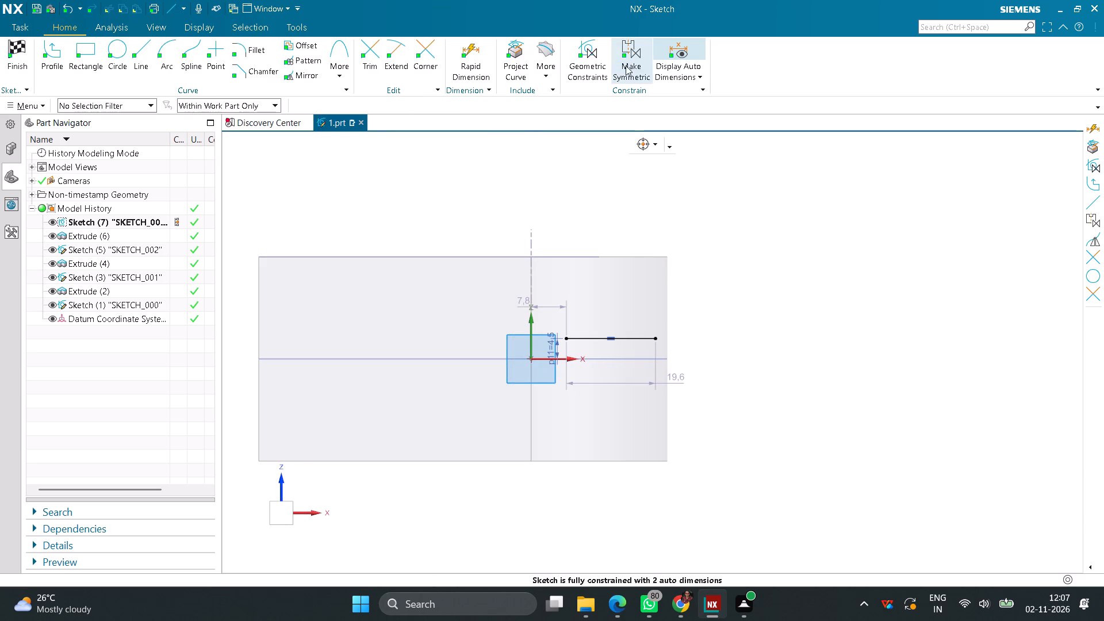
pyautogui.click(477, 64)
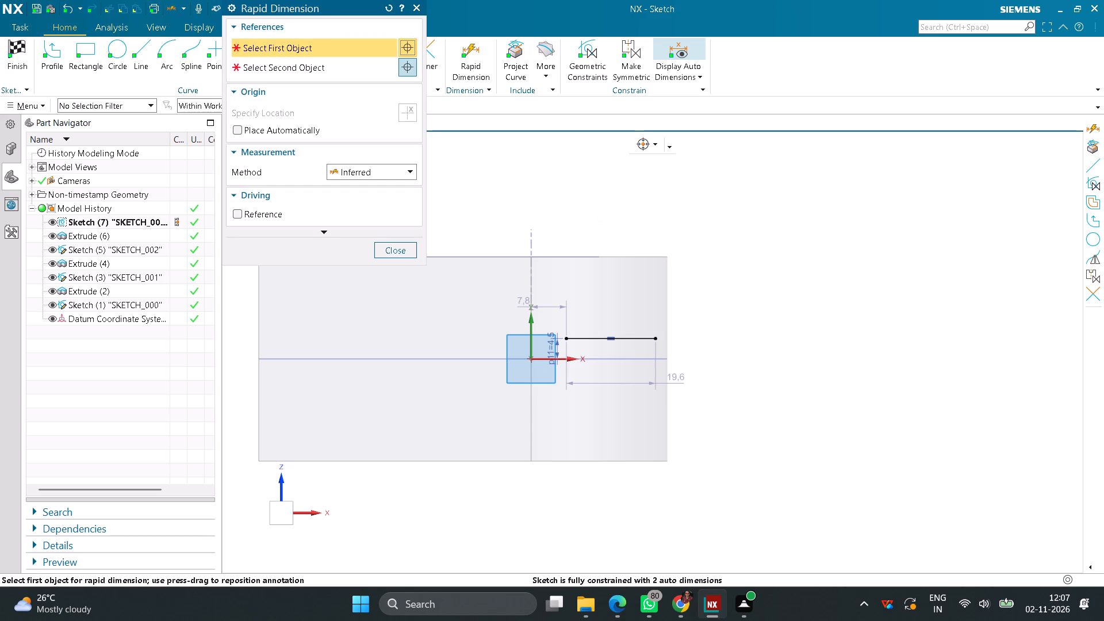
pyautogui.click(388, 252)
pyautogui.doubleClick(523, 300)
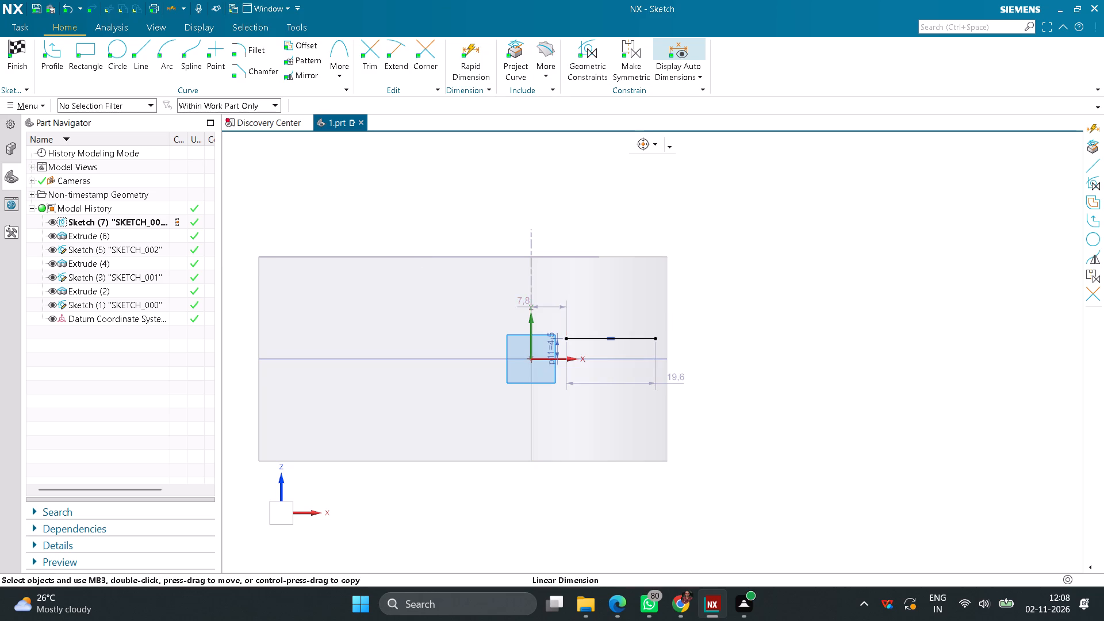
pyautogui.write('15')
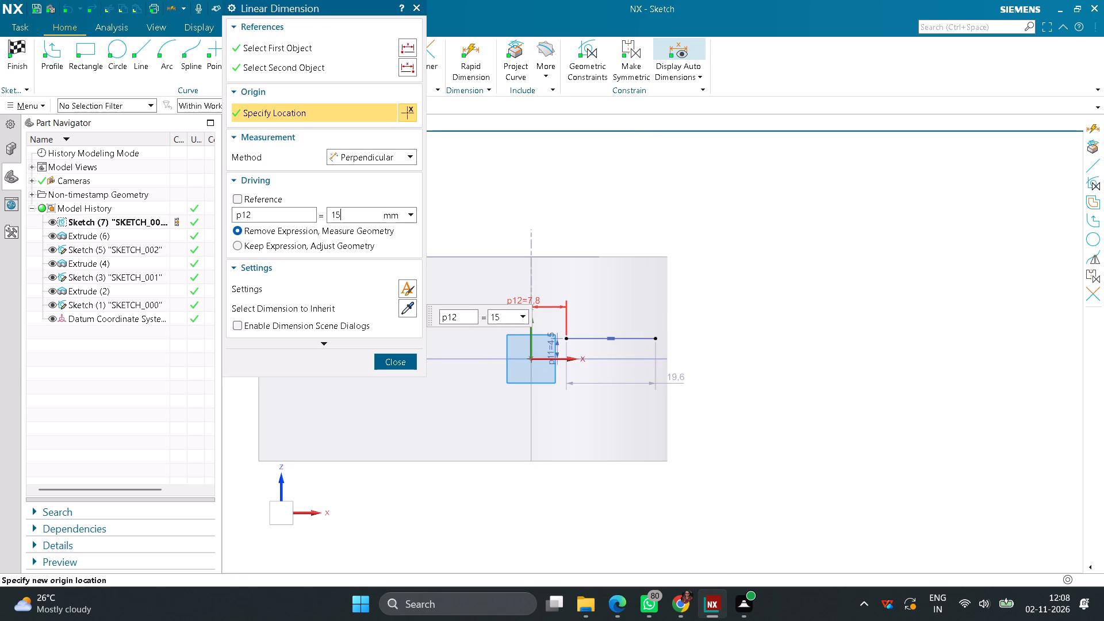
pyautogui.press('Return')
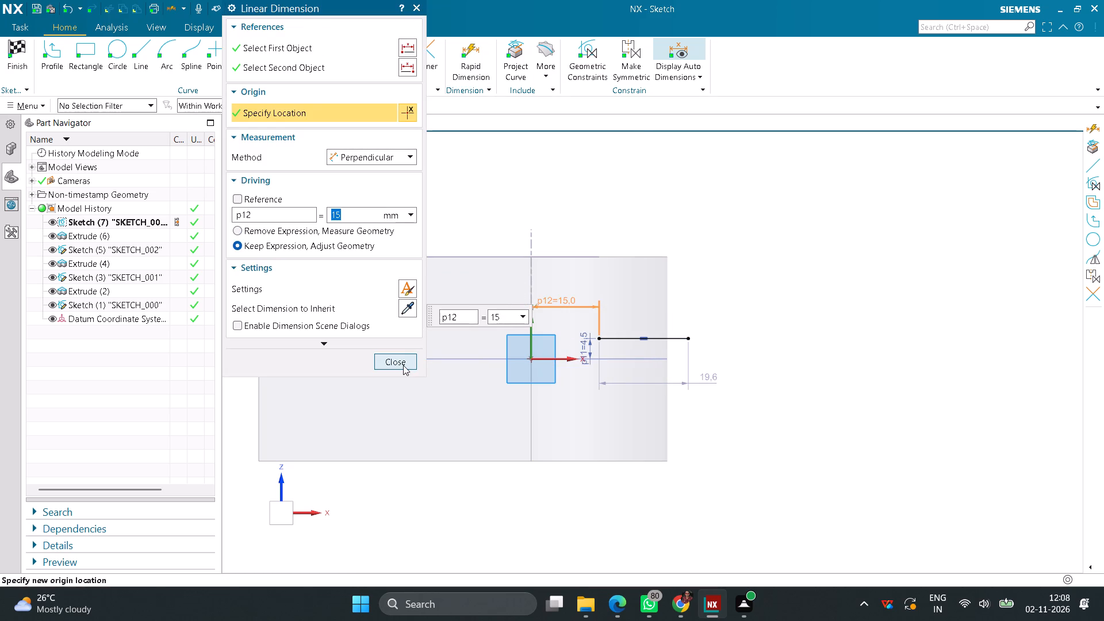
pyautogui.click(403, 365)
# Set the distance from the Z axis to the horizontal line's start point to 0 mm.
pyautogui.moveTo(448, 213); pyautogui.dragTo(456, 279, button='middle')
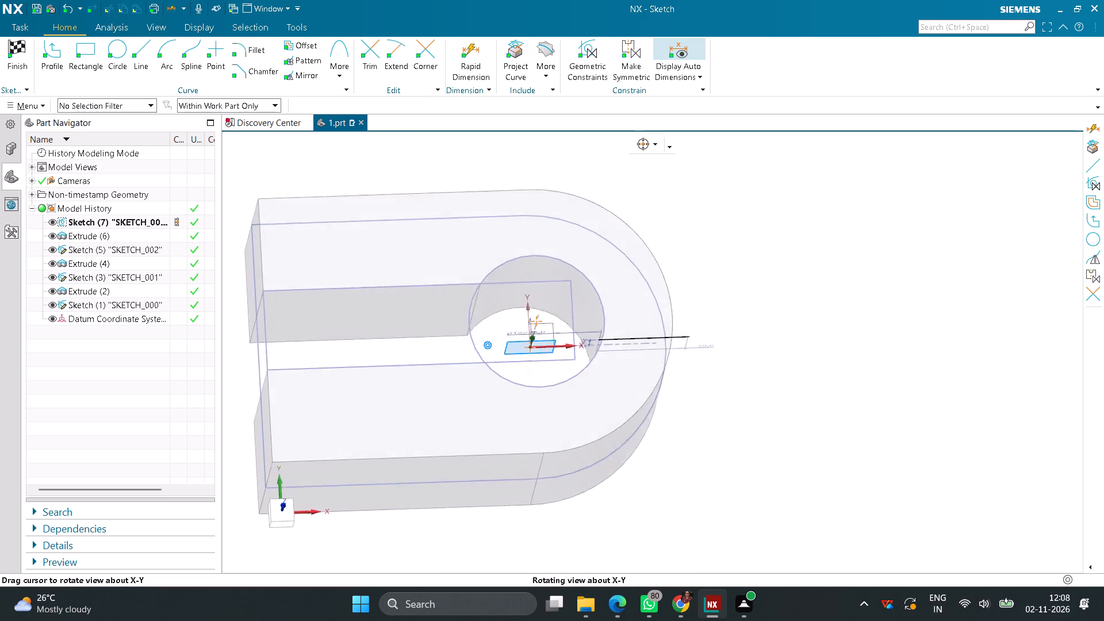
pyautogui.moveTo(456, 279); pyautogui.dragTo(455, 269, button='middle')
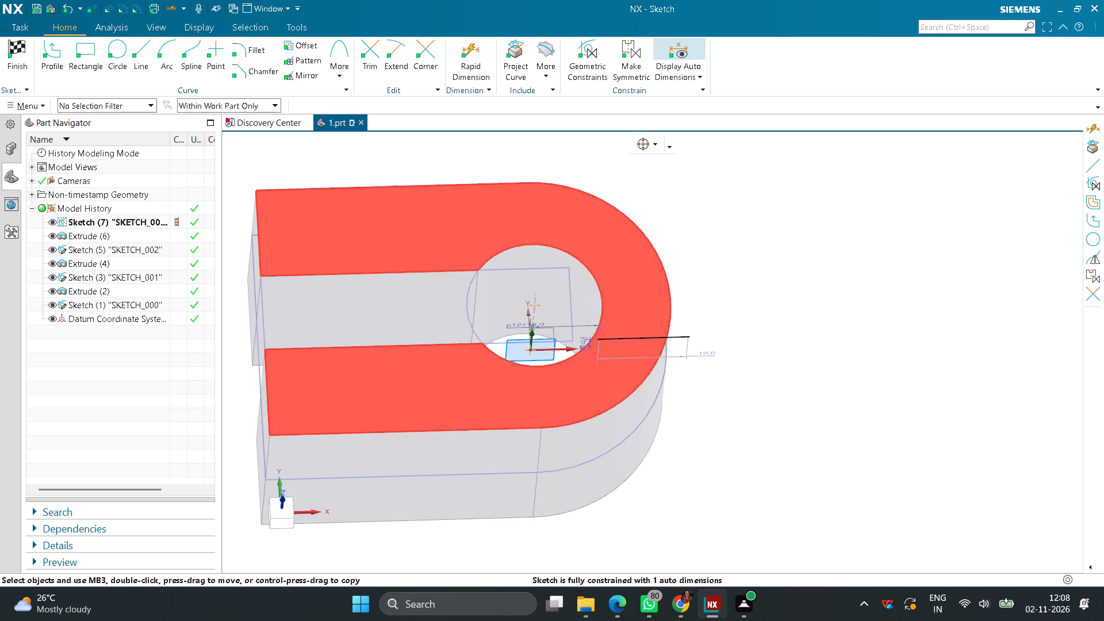
pyautogui.click(287, 523)
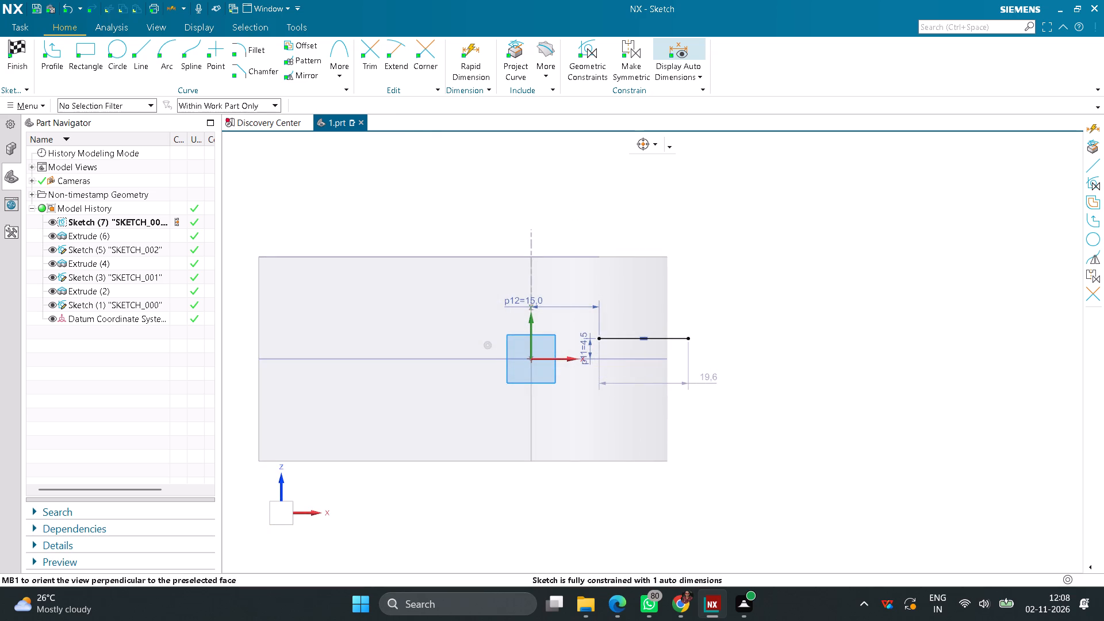
pyautogui.doubleClick(545, 307)
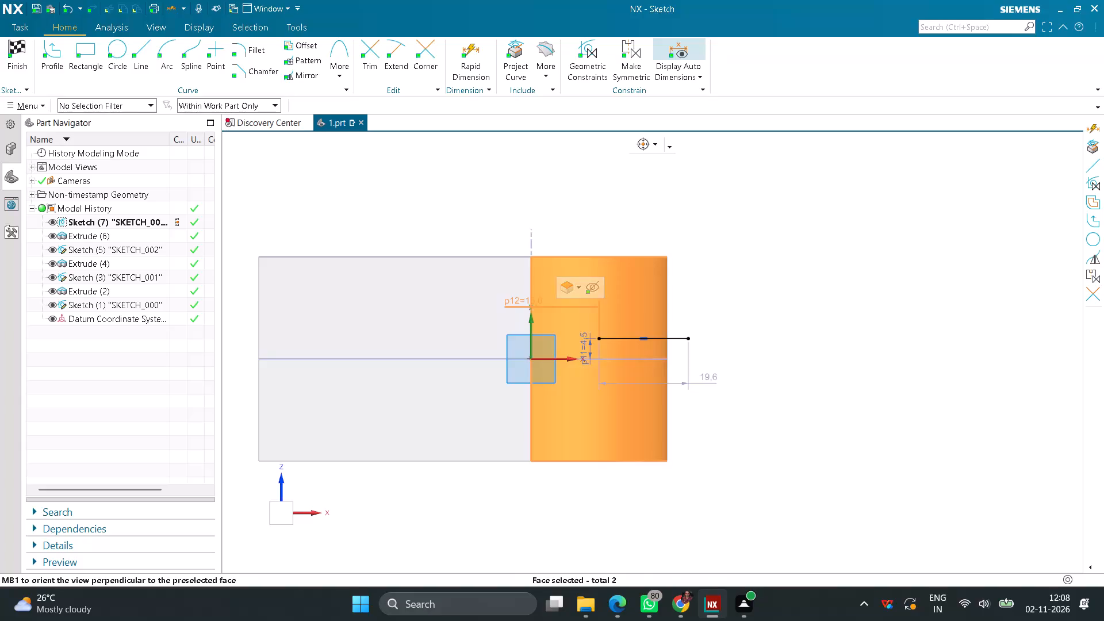
pyautogui.click(706, 296)
pyautogui.doubleClick(517, 304)
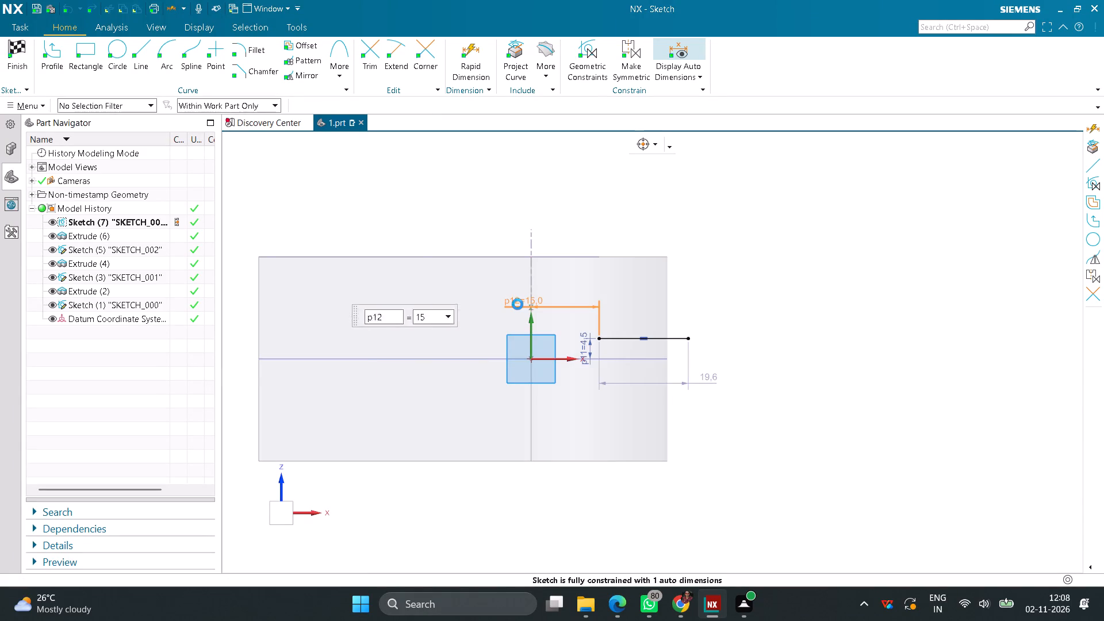
pyautogui.press('0')
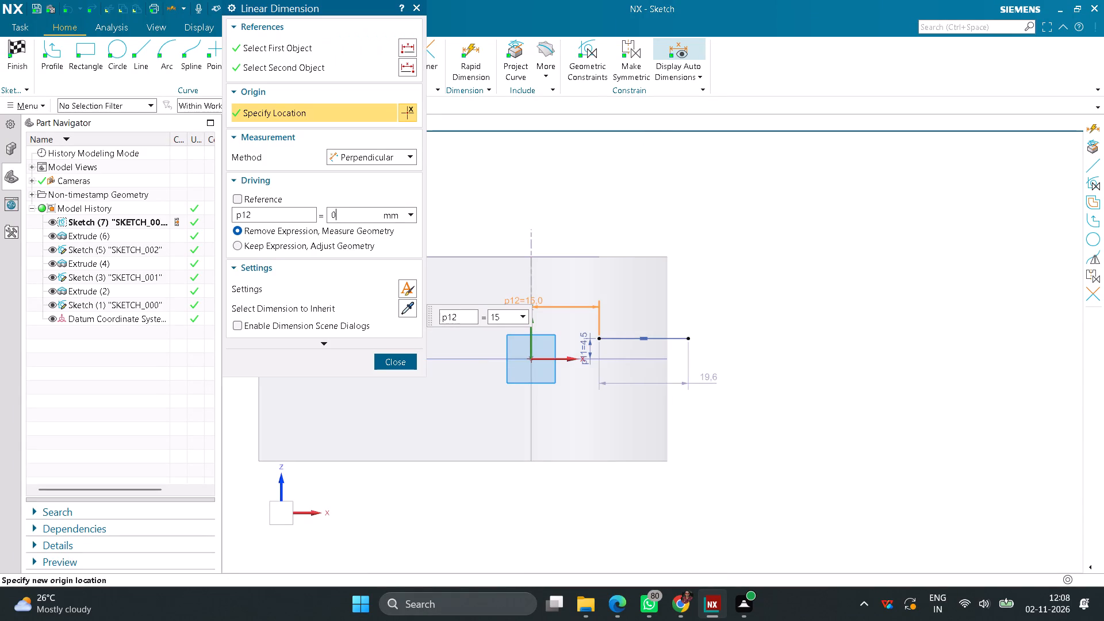
pyautogui.press('Return')
pyautogui.click(402, 359)
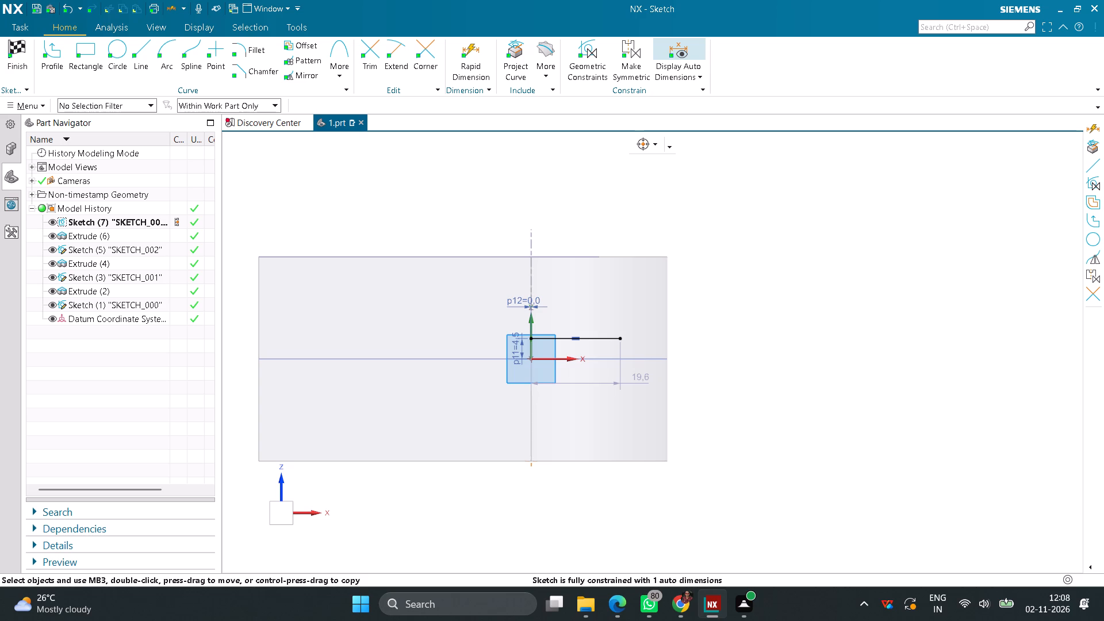
# Stretch the horizontal line's free end outward beyond the body's rounded end and set the line's length to 90 mm.
pyautogui.moveTo(618, 336); pyautogui.dragTo(775, 339)
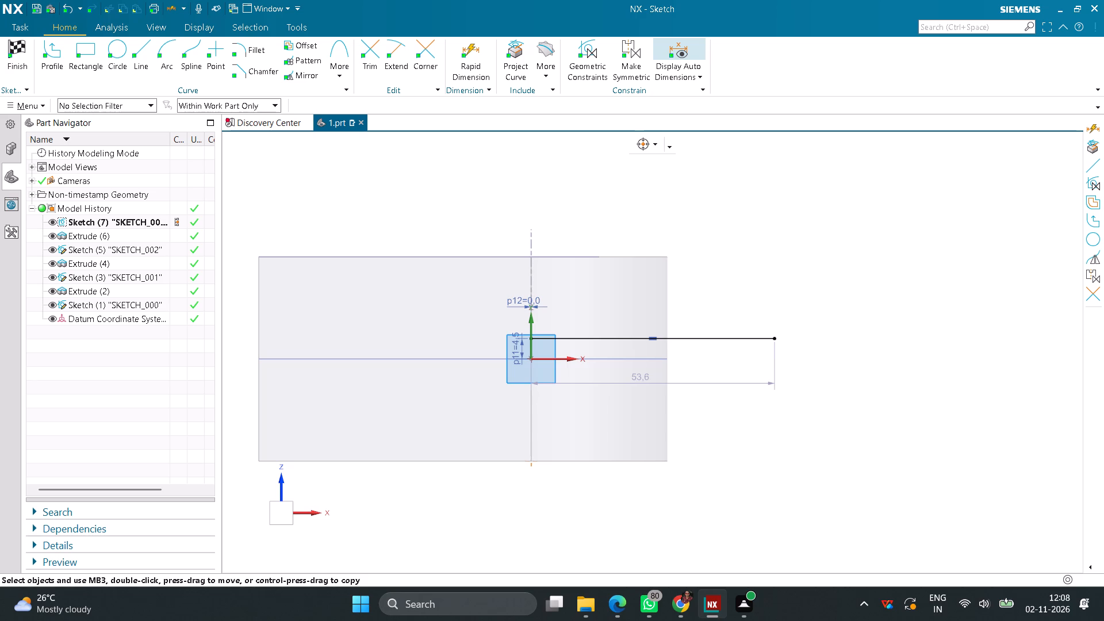
pyautogui.doubleClick(713, 382)
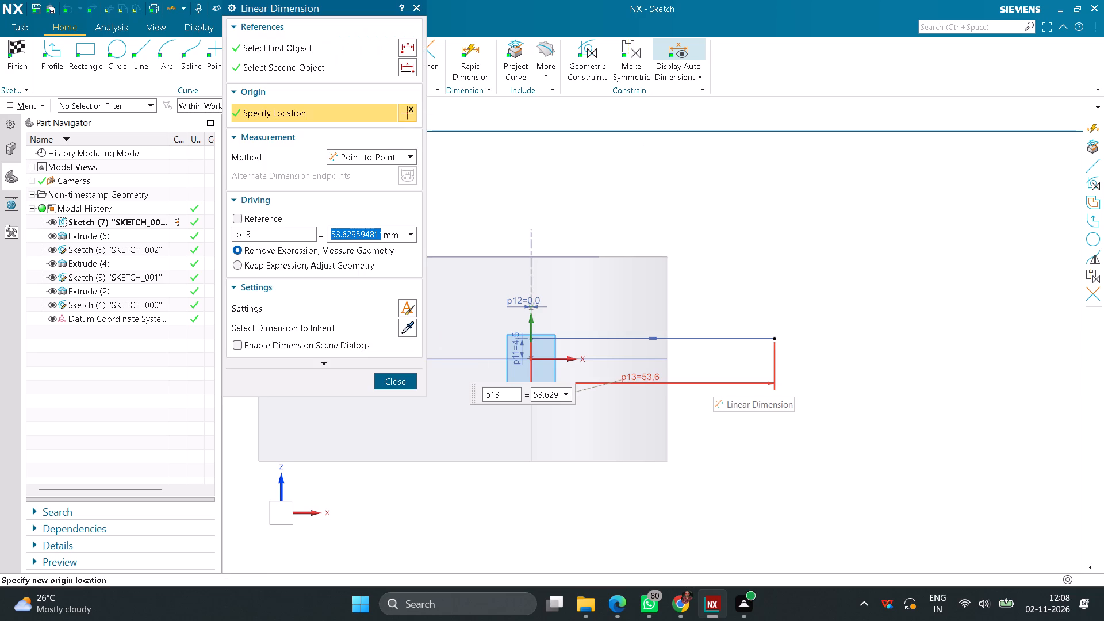
pyautogui.write('90')
pyautogui.press('Return')
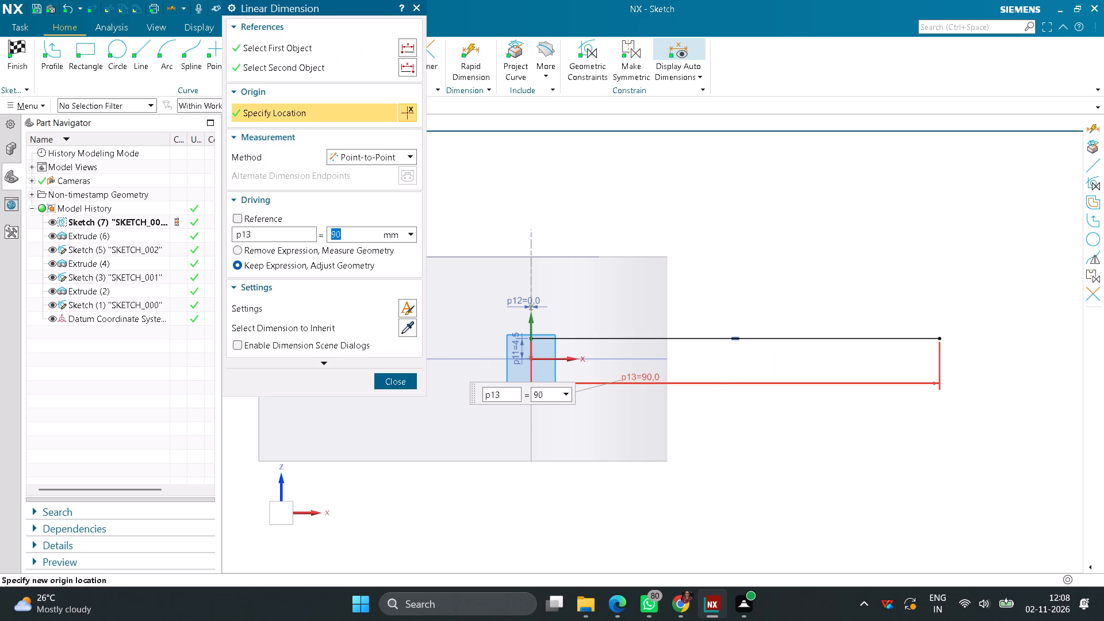
pyautogui.click(391, 387)
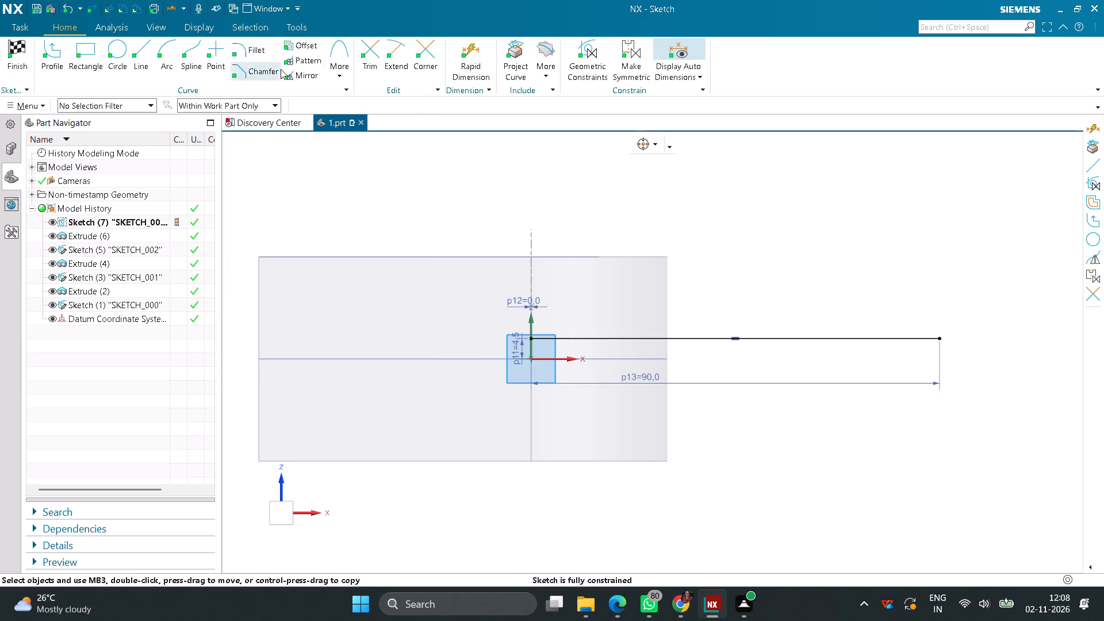
# Offset the 90 mm horizontal line downward by 9 mm as a single dimensioned copy.
pyautogui.click(296, 48)
pyautogui.click(773, 340)
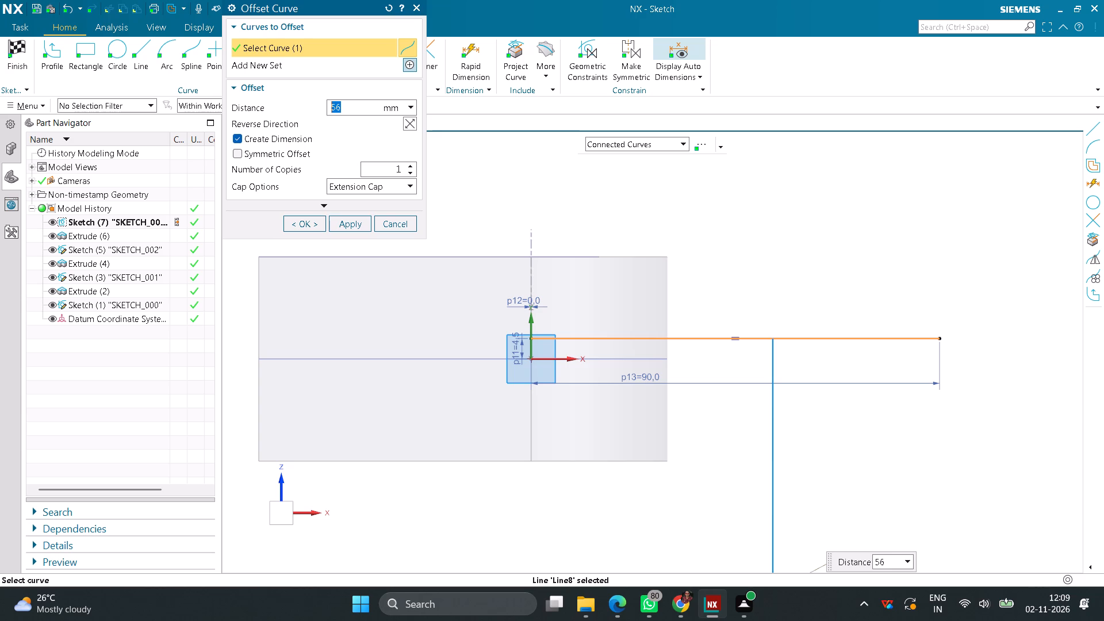
pyautogui.press('9')
pyautogui.press('Return')
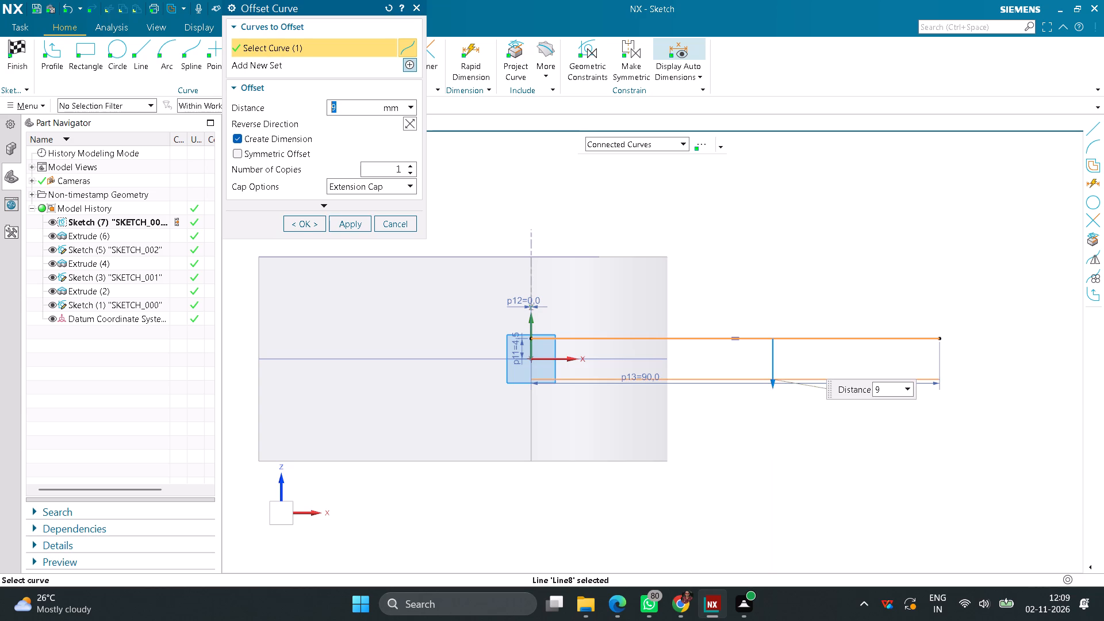
pyautogui.click(298, 220)
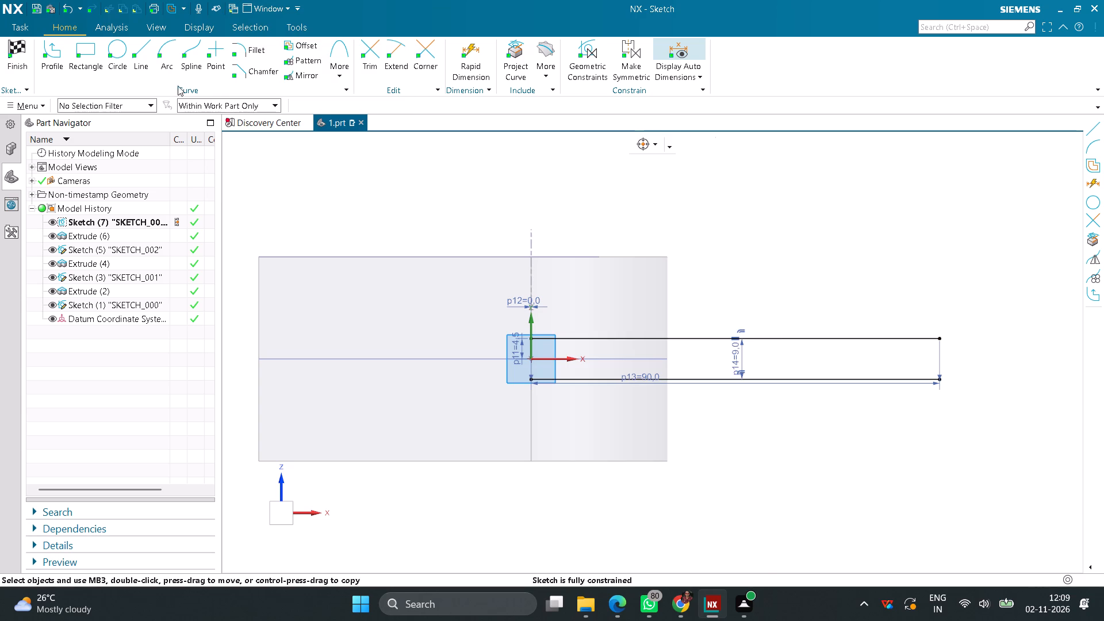
# Draw a vertical line on the Z axis joining the start points of the two 90 mm lines.
pyautogui.click(144, 60)
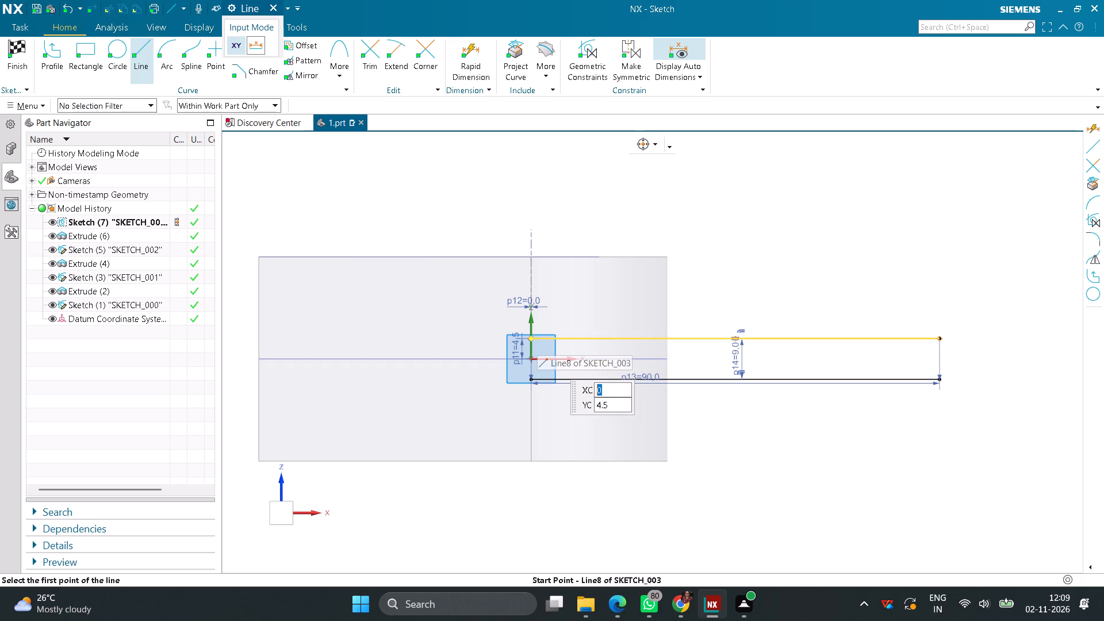
pyautogui.click(530, 339)
pyautogui.click(529, 378)
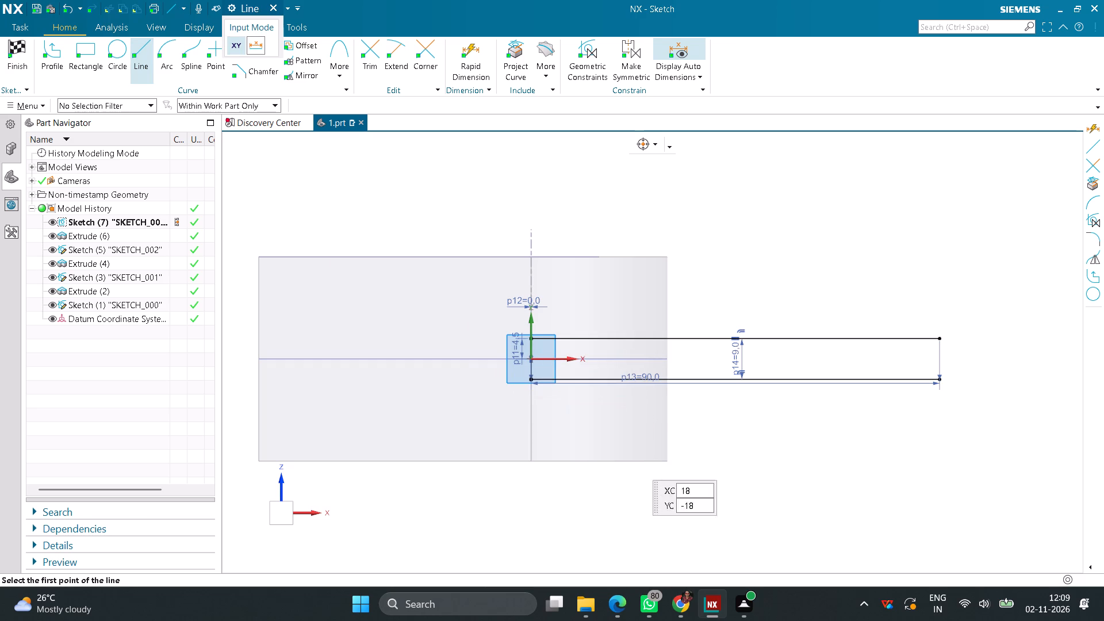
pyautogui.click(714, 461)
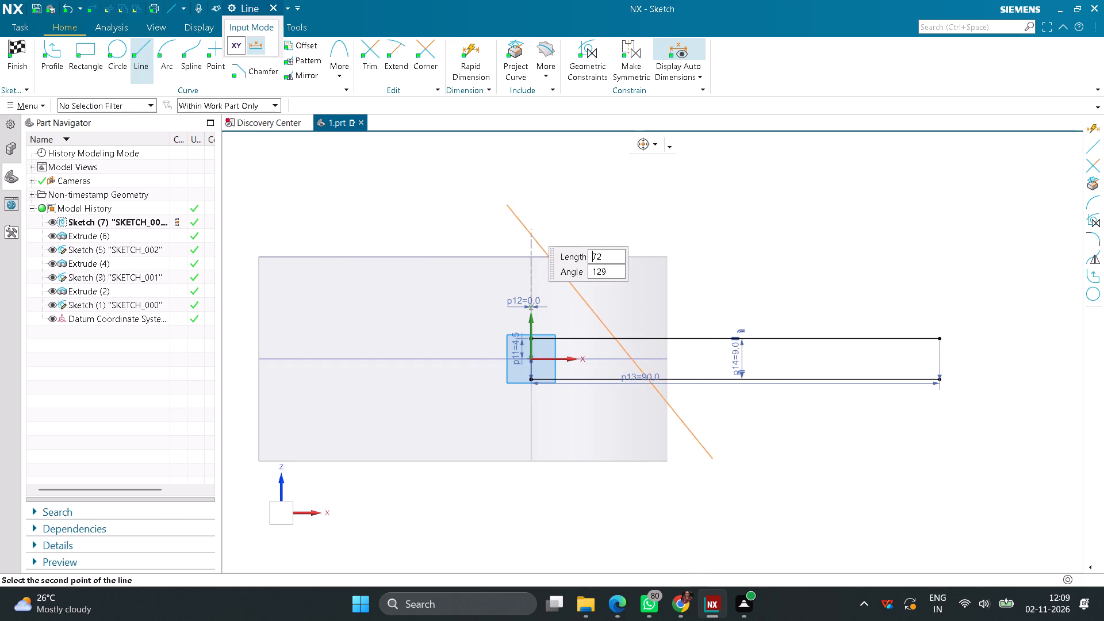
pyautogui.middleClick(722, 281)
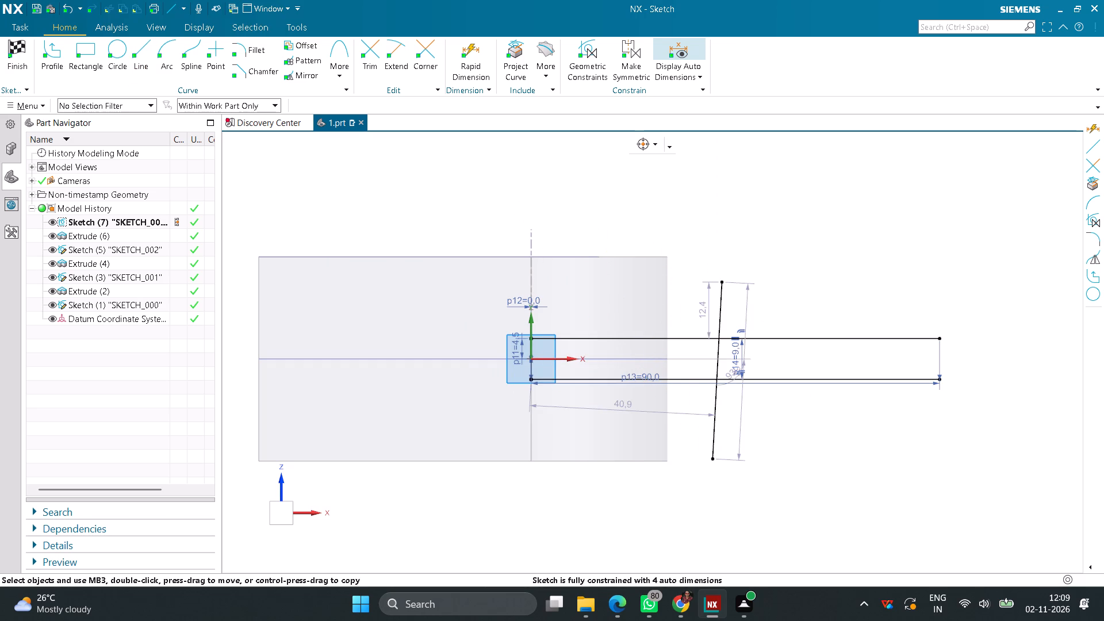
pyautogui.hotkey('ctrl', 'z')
# Draw a 38 mm line from the upper horizontal line's outer end, rising at the angle 180-135, giving 45°.
pyautogui.moveTo(545, 187); pyautogui.dragTo(520, 279, button='middle')
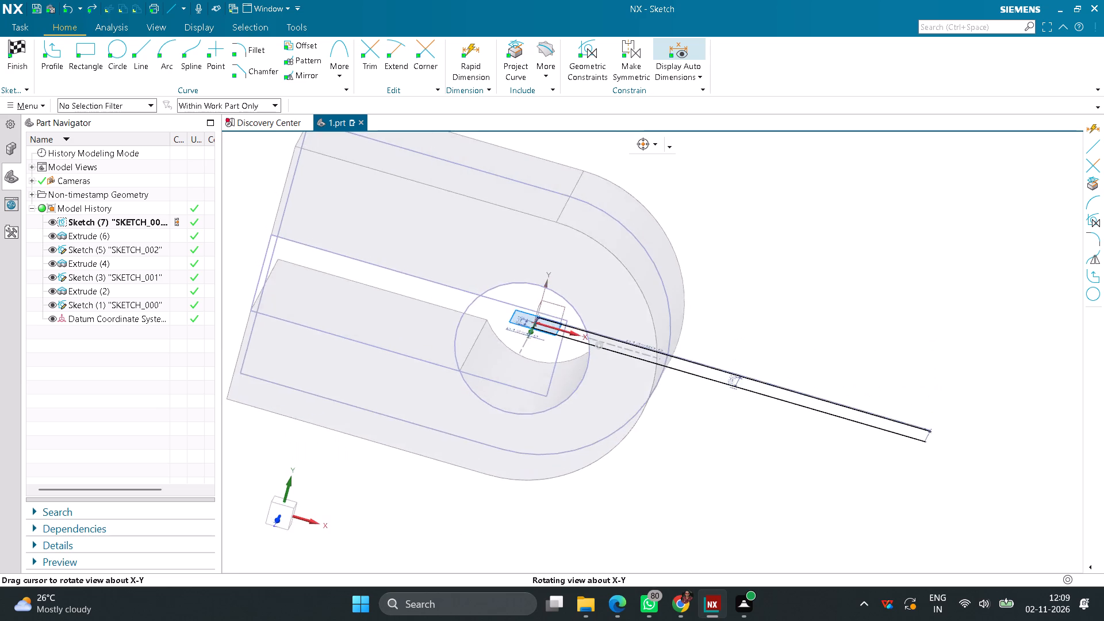
pyautogui.moveTo(520, 279); pyautogui.dragTo(524, 266, button='middle')
pyautogui.moveTo(480, 486); pyautogui.dragTo(496, 436, button='middle')
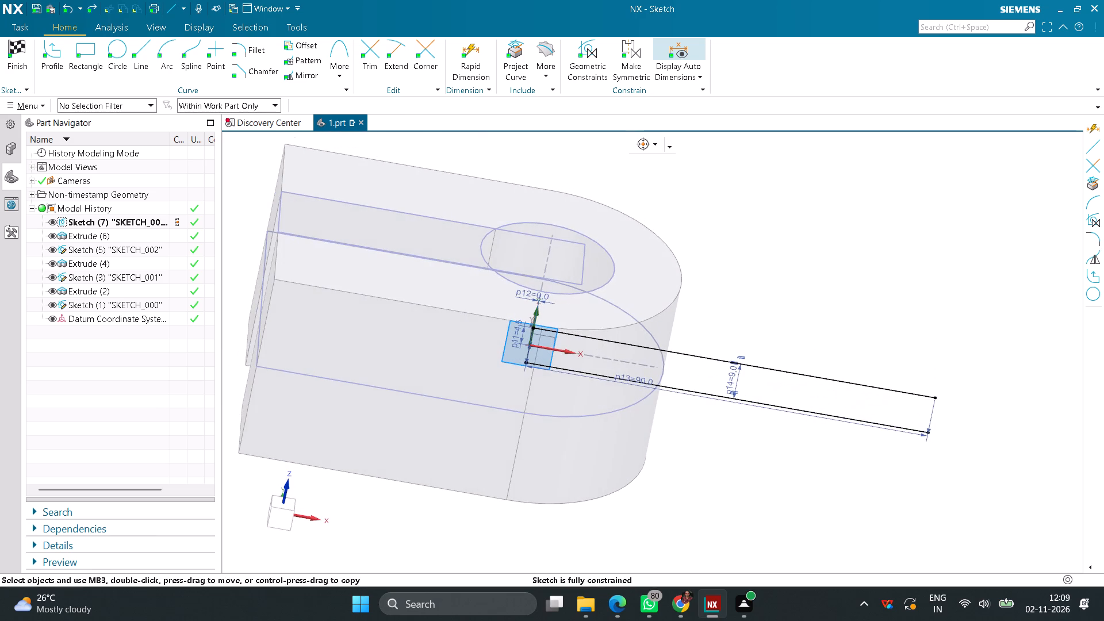
pyautogui.click(285, 520)
pyautogui.scroll(-3, 710, 465)
pyautogui.moveTo(728, 466); pyautogui.dragTo(577, 468, button='middle')
pyautogui.moveTo(728, 466); pyautogui.dragTo(579, 469, button='right')
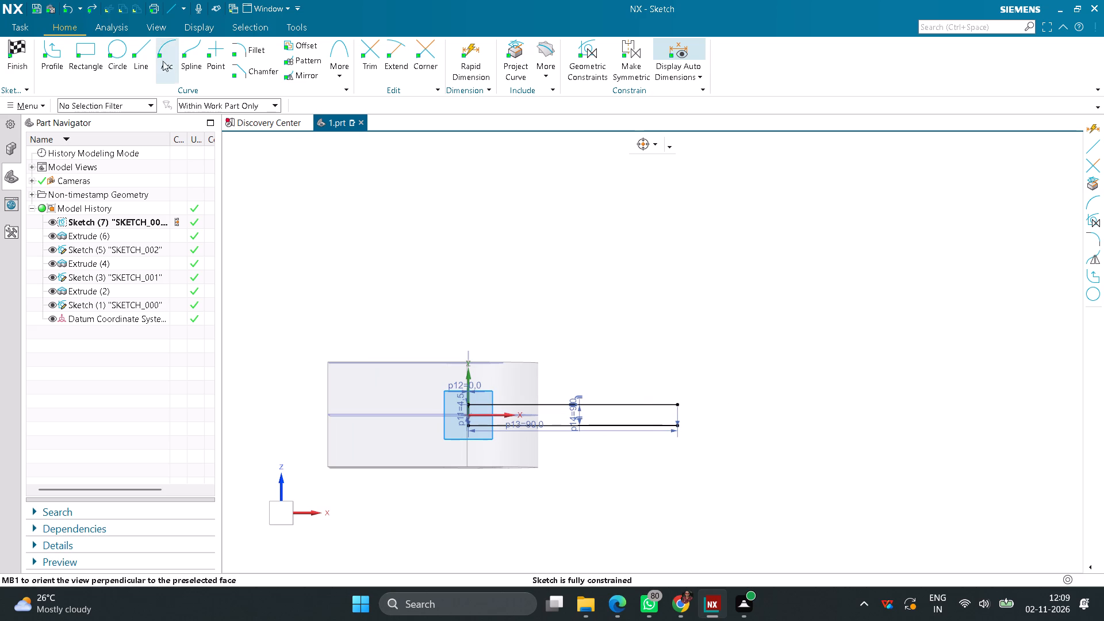
pyautogui.click(146, 56)
pyautogui.click(674, 403)
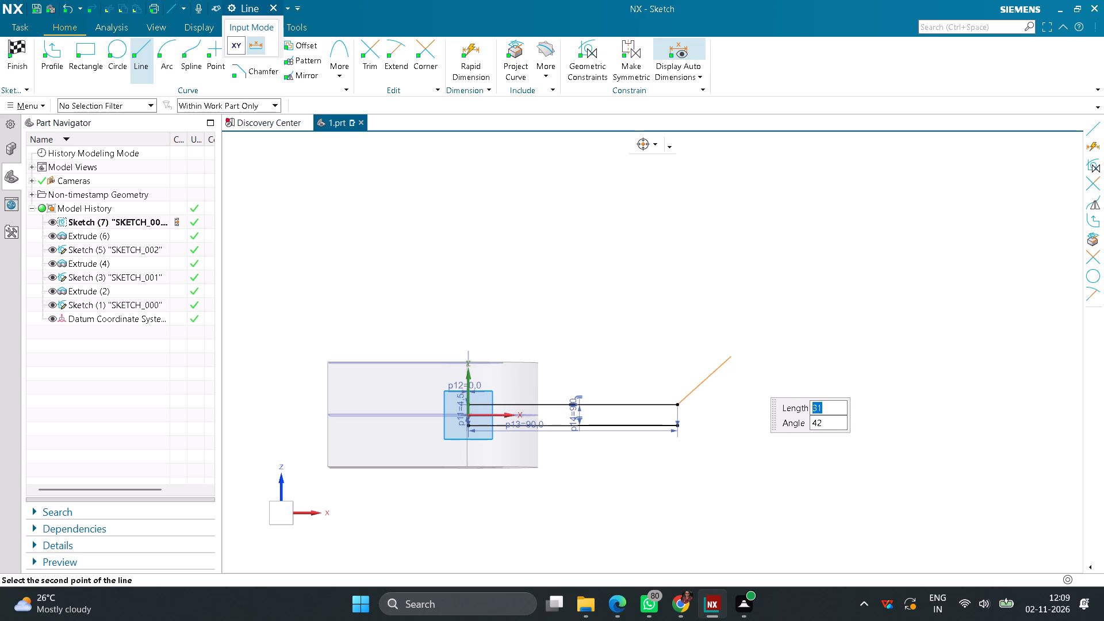
pyautogui.write('38')
pyautogui.press('Return')
pyautogui.write('180-135')
pyautogui.press('Return')
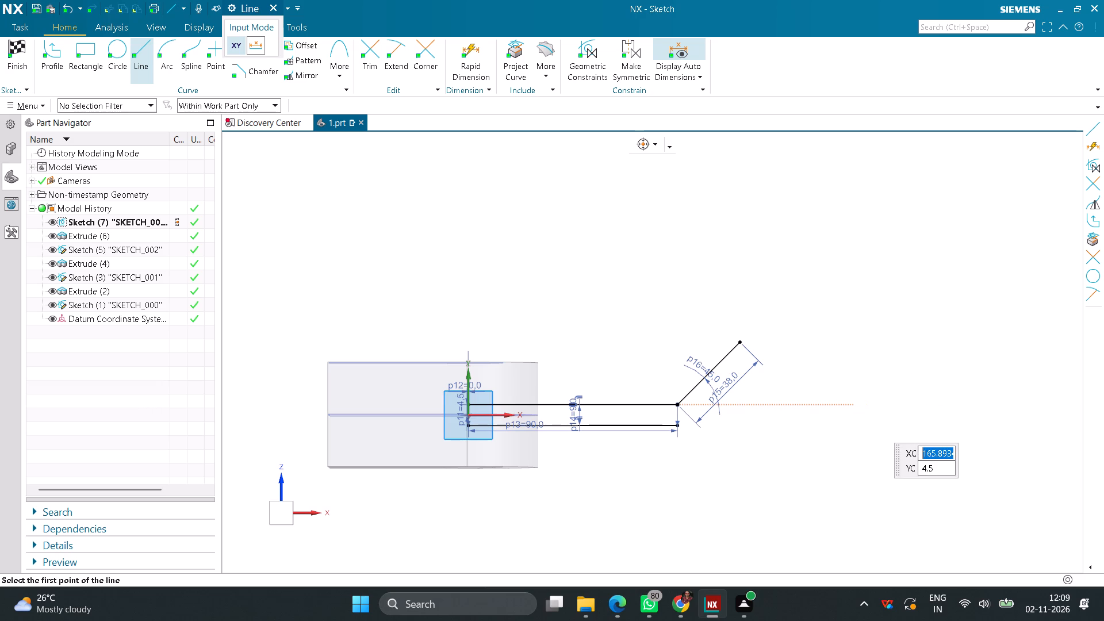
pyautogui.middleClick(828, 402)
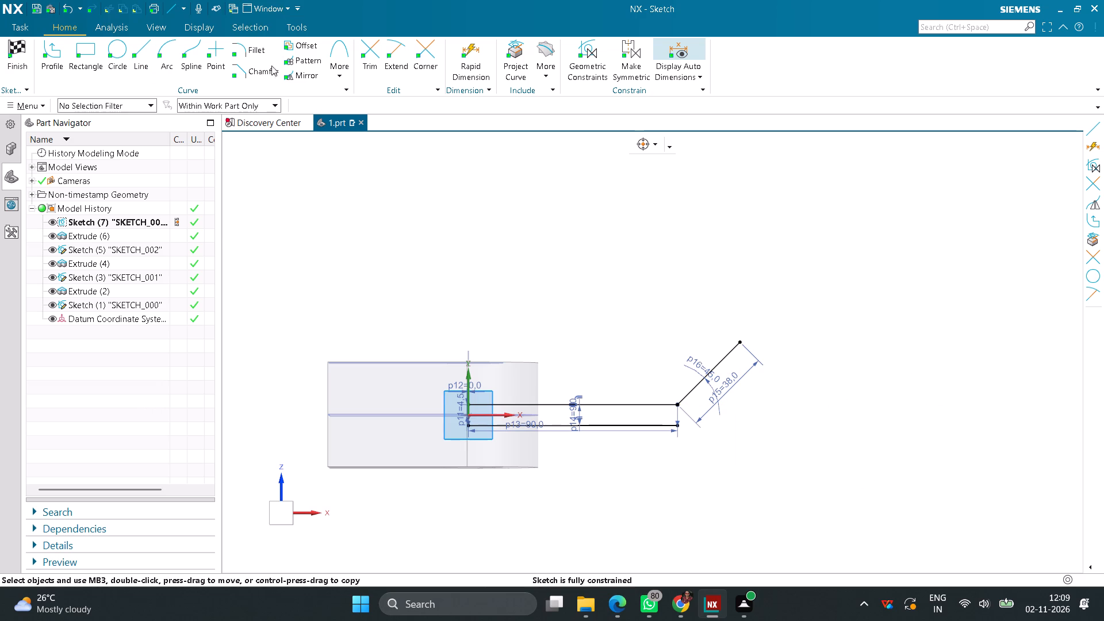
# Offset only the 38 mm angled line by 9 mm toward its lower side, as a single dimensioned copy.
pyautogui.click(293, 46)
pyautogui.click(719, 357)
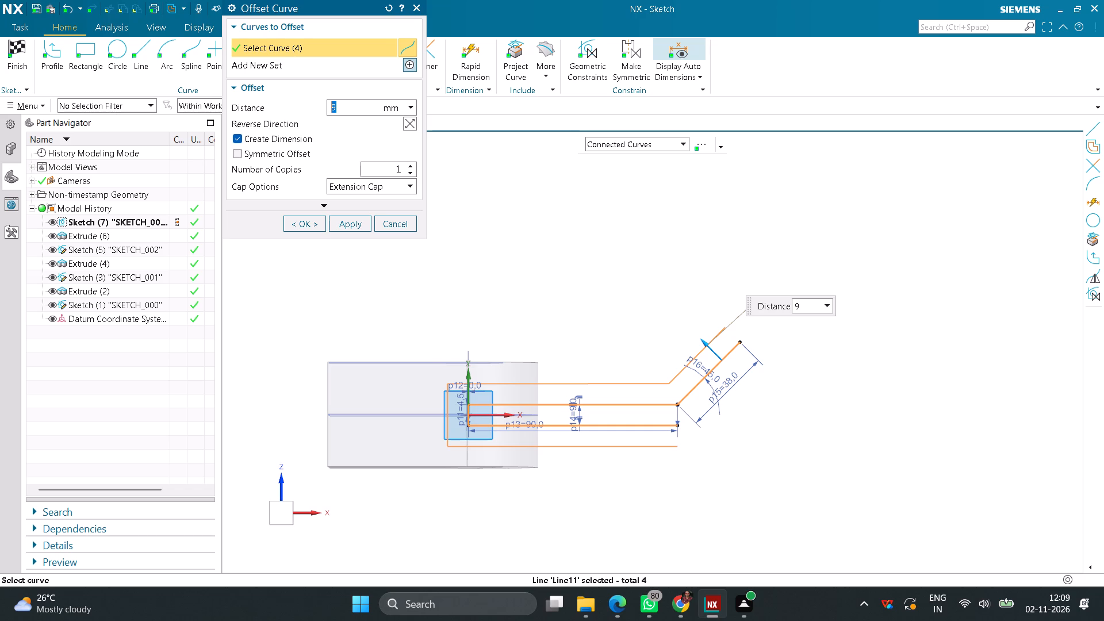
pyautogui.click(384, 7)
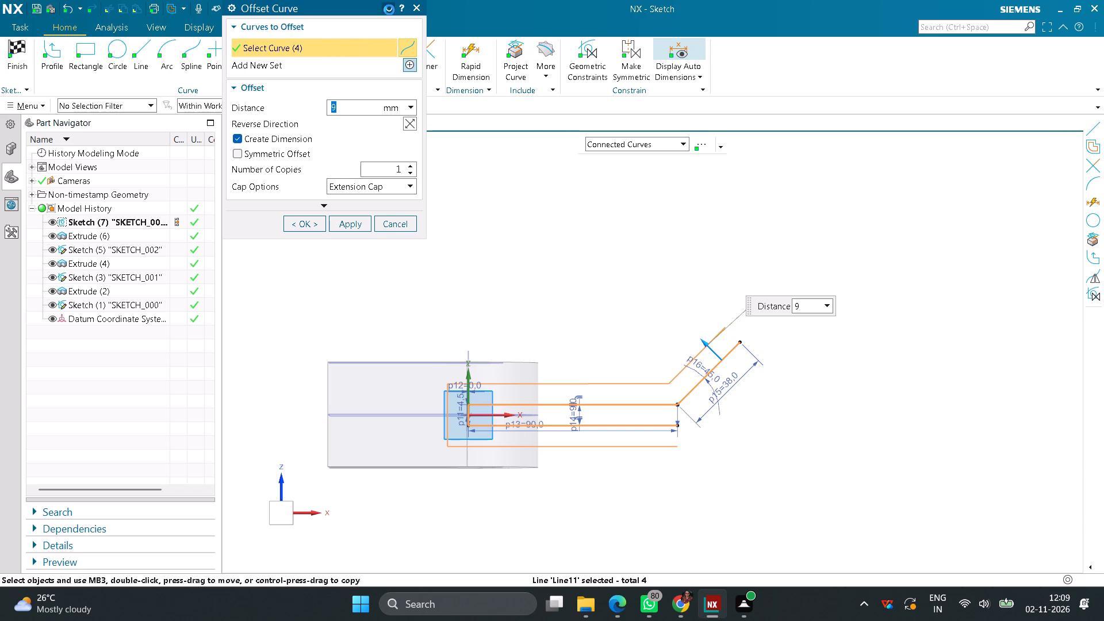
pyautogui.click(678, 145)
pyautogui.click(637, 160)
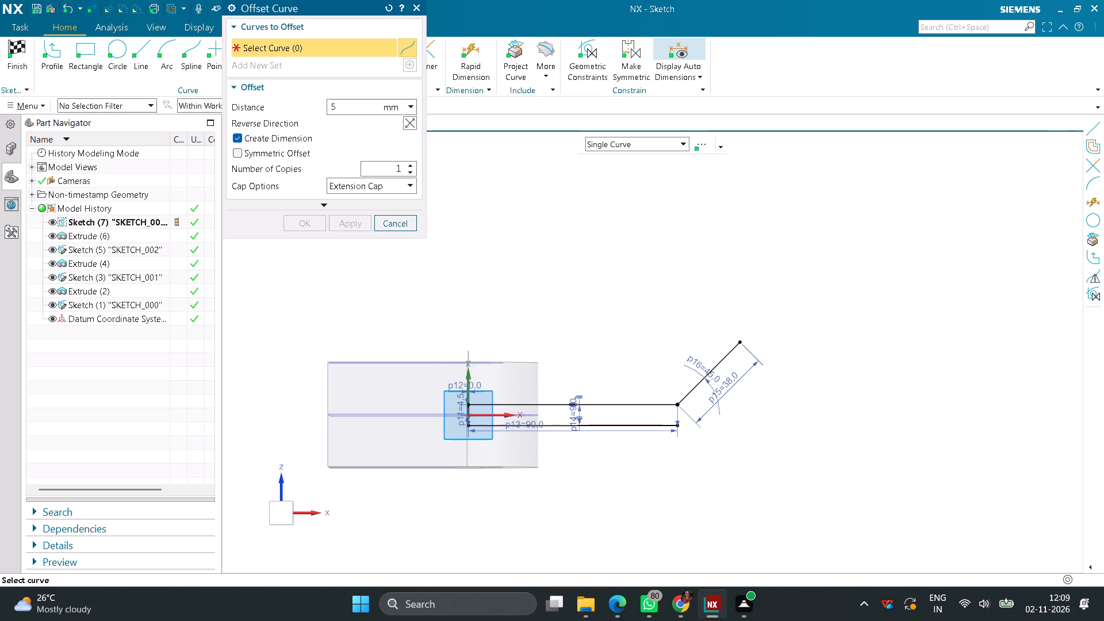
pyautogui.click(723, 356)
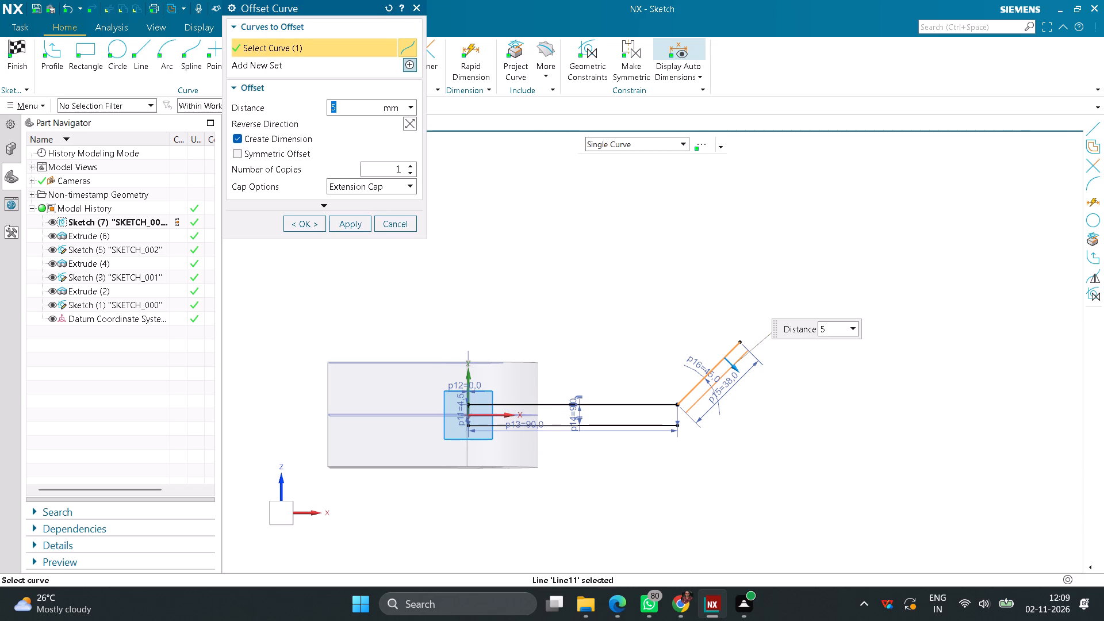
pyautogui.press('9')
pyautogui.press('Return')
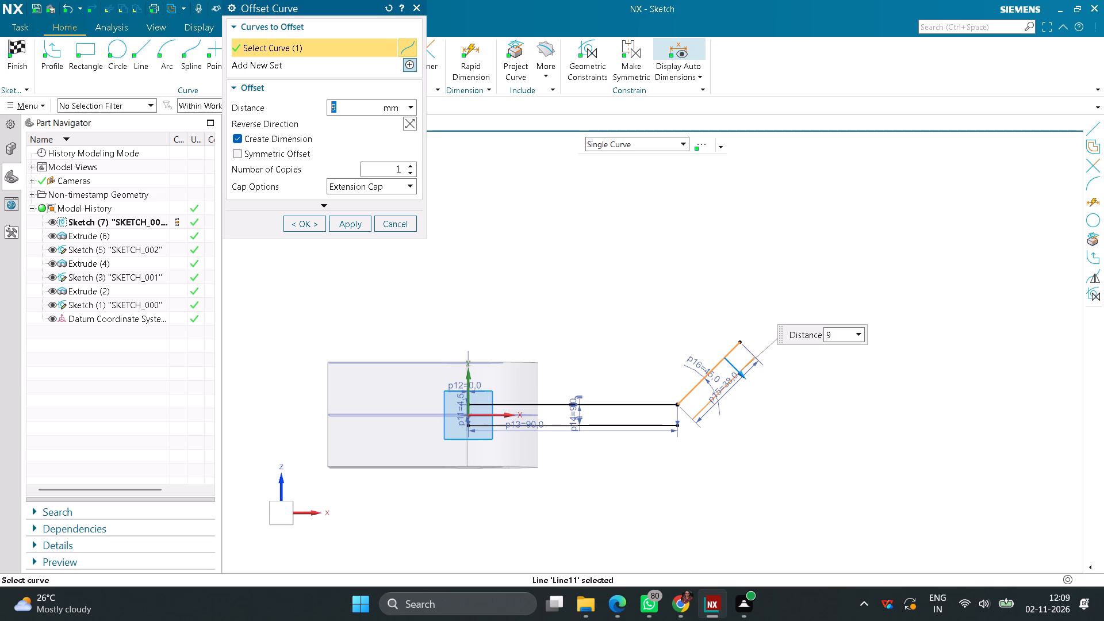
pyautogui.click(301, 218)
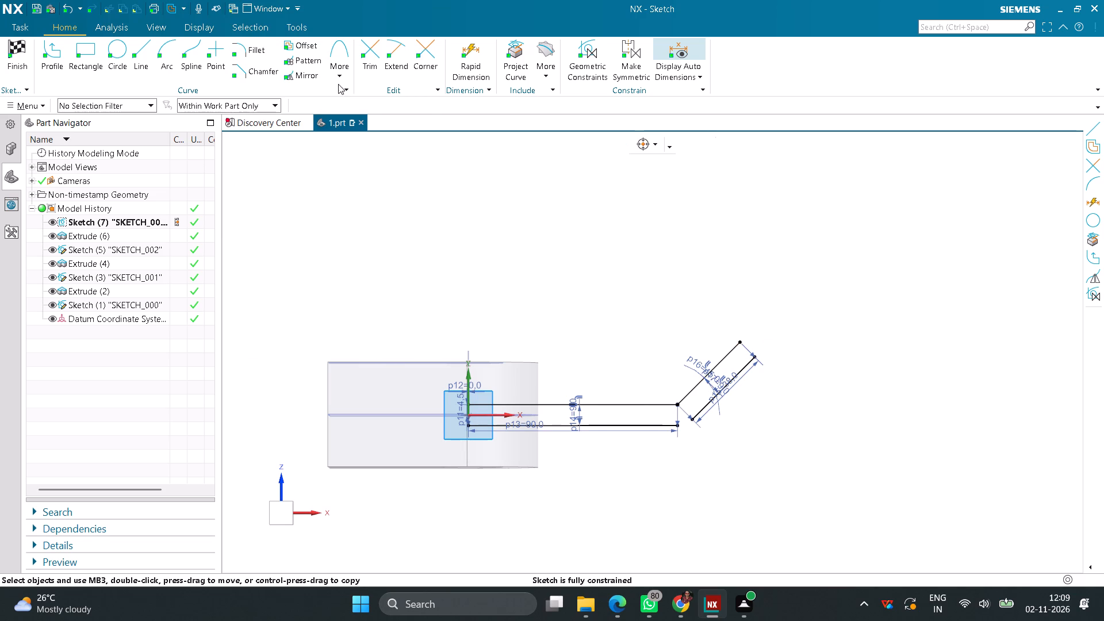
# Make a corner joining the offset angled line with the lower horizontal line at the arm's bend.
pyautogui.click(401, 60)
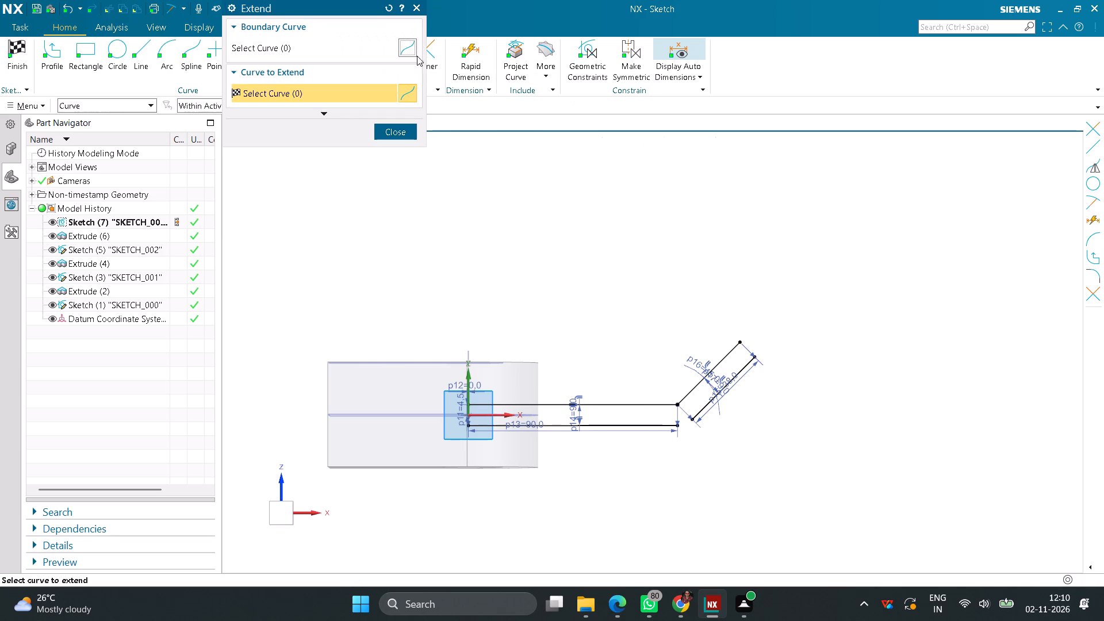
pyautogui.click(409, 132)
pyautogui.click(417, 67)
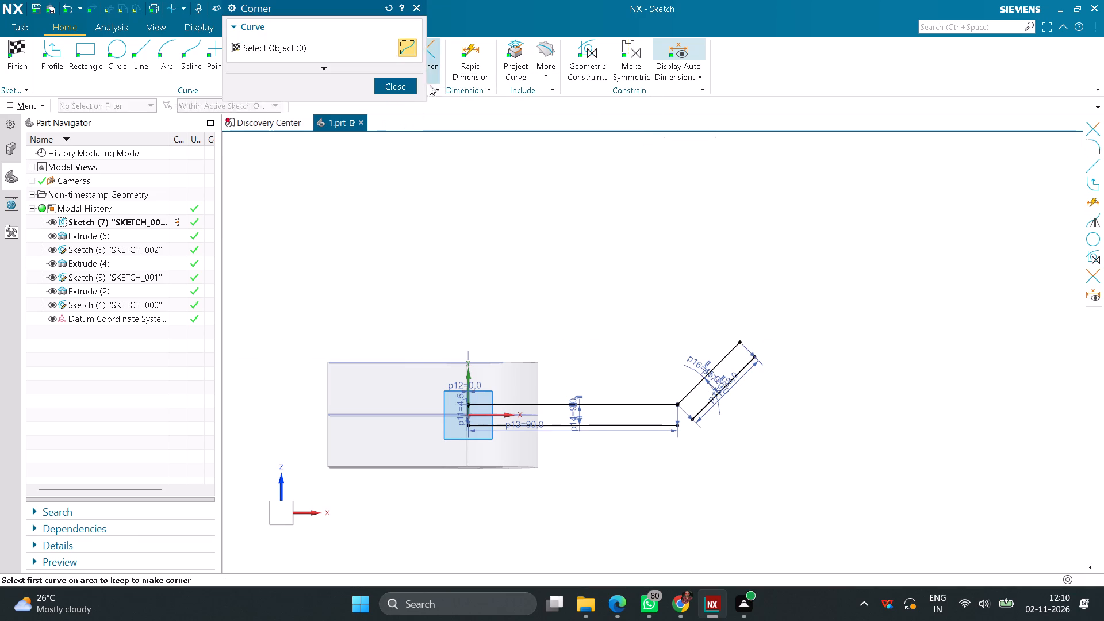
pyautogui.scroll(3, 650, 320)
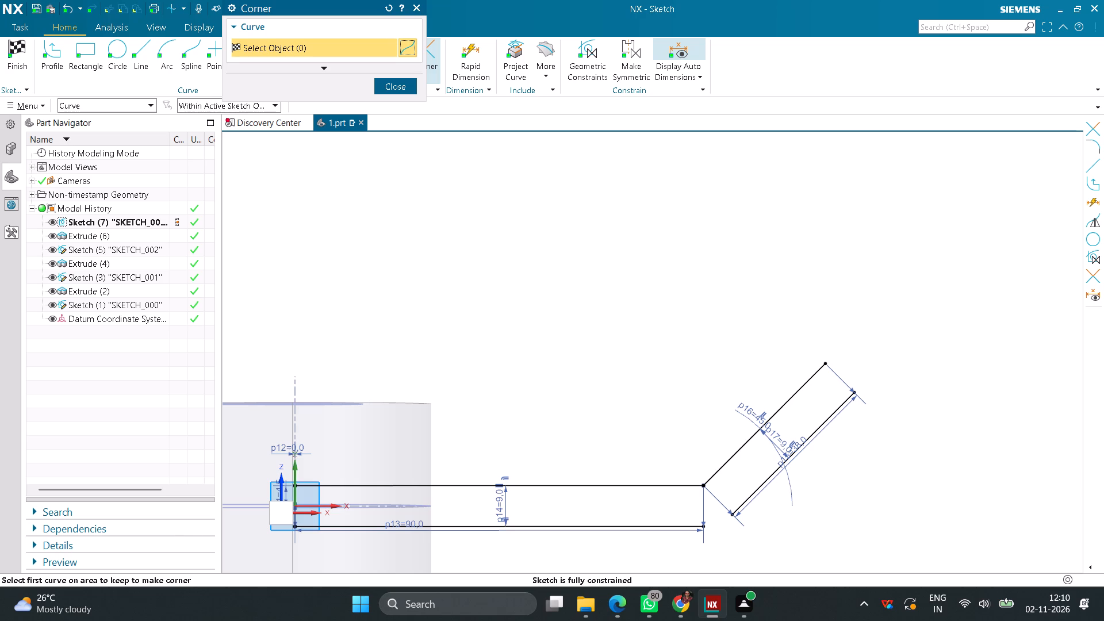
pyautogui.click(768, 476)
pyautogui.click(674, 528)
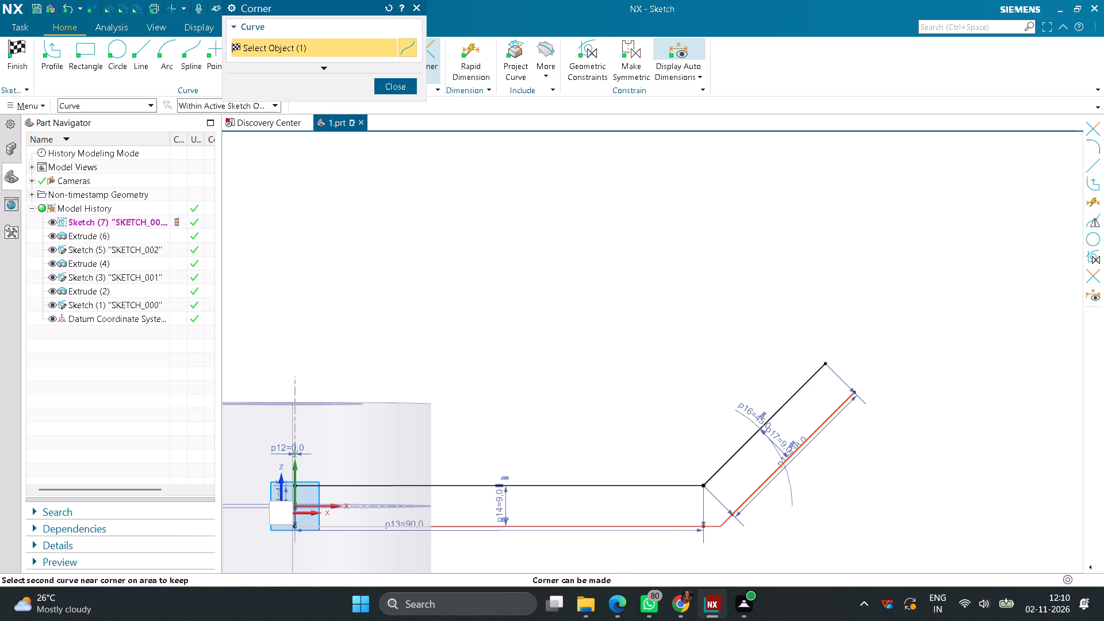
pyautogui.click(396, 80)
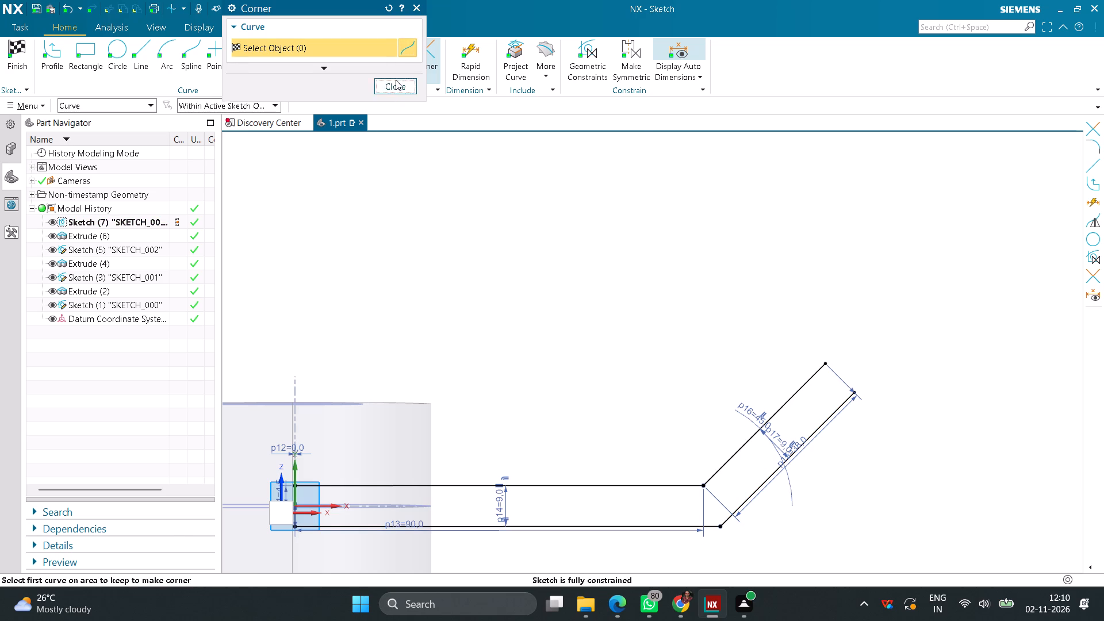
# Close the arm profile with a line across the outer ends of the two angled lines and finish the sketch.
pyautogui.click(140, 61)
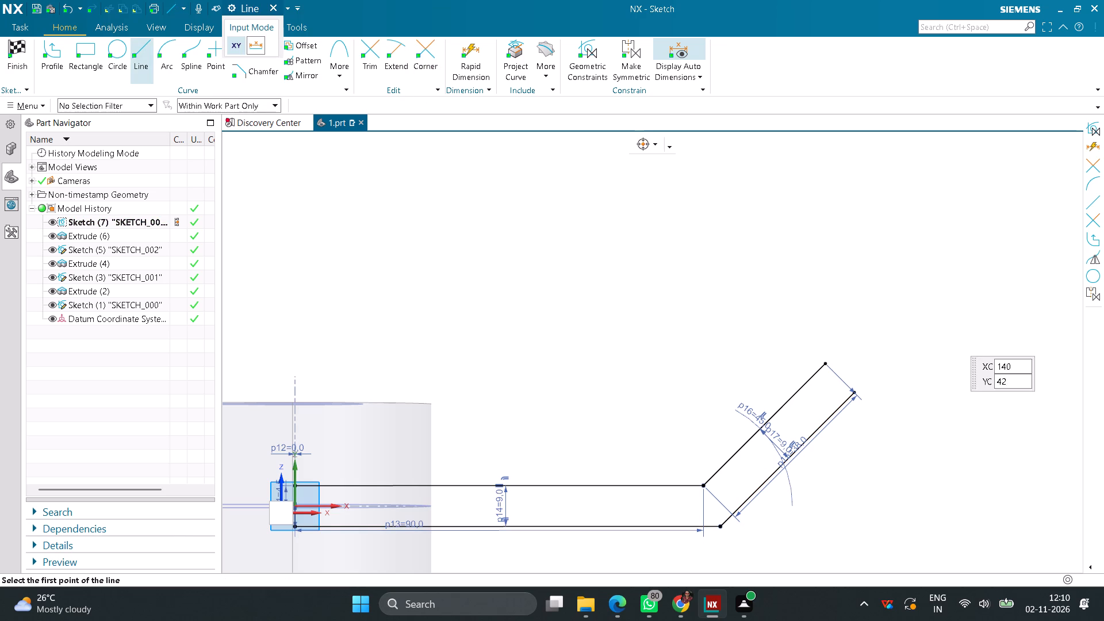
pyautogui.click(824, 362)
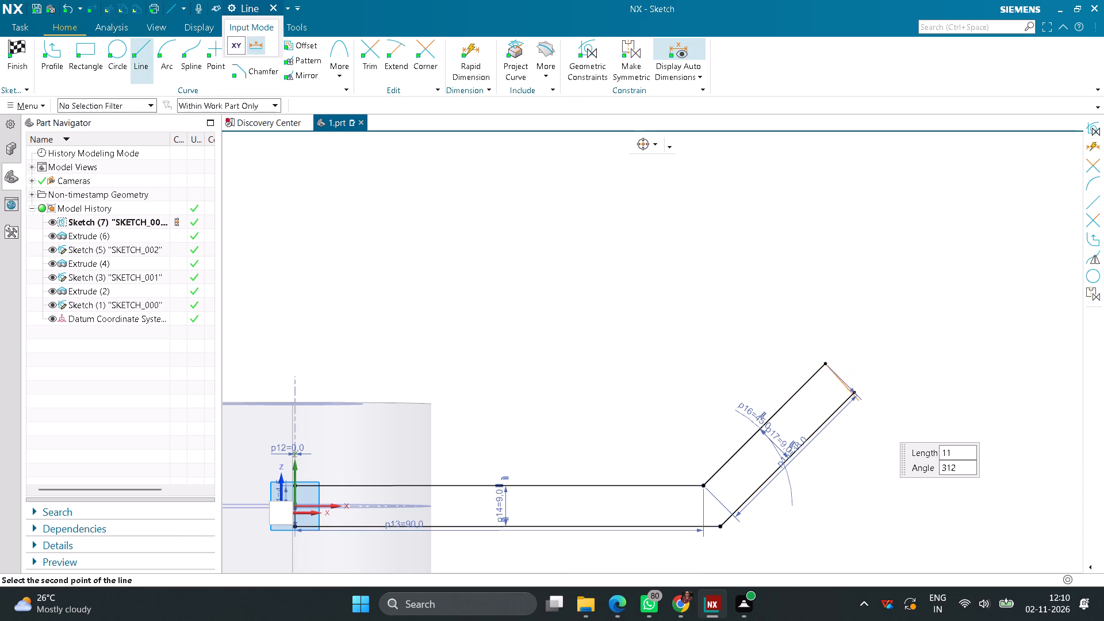
pyautogui.click(854, 393)
pyautogui.middleClick(900, 349)
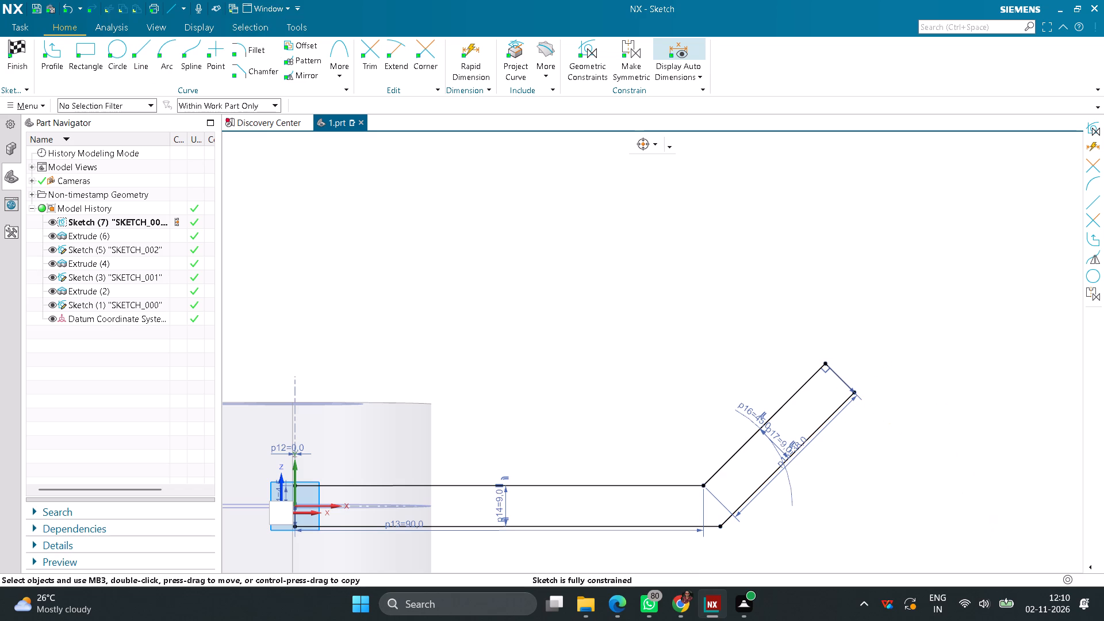
pyautogui.scroll(-4, 900, 349)
pyautogui.click(20, 57)
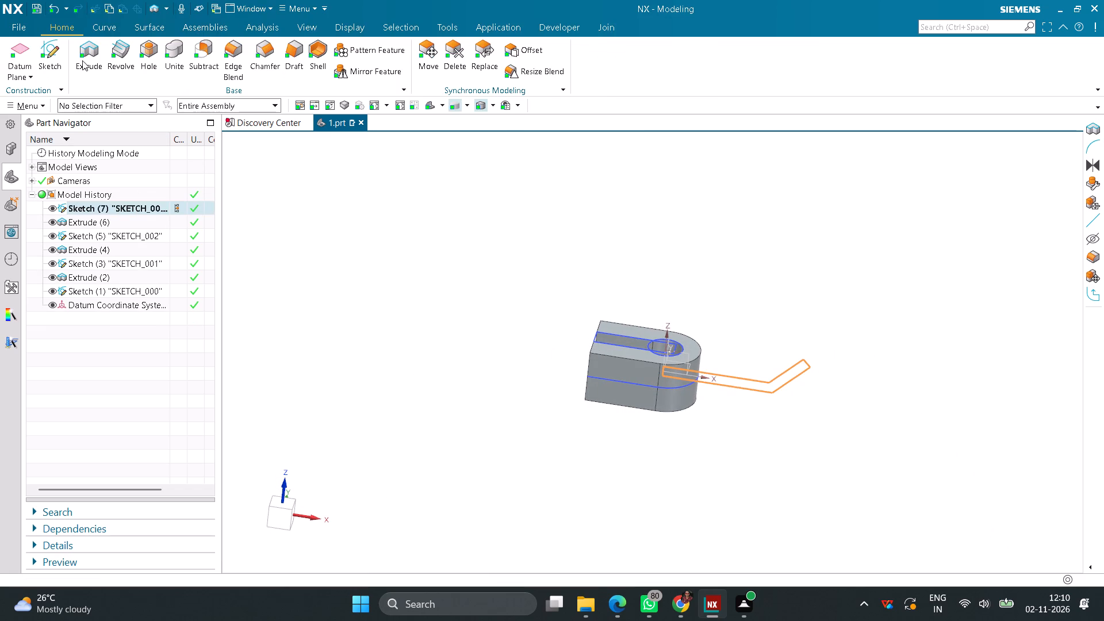
# Extrude the bent arm profile symmetrically to a width of 60 mm and unite it with the round-ended body.
pyautogui.click(82, 60)
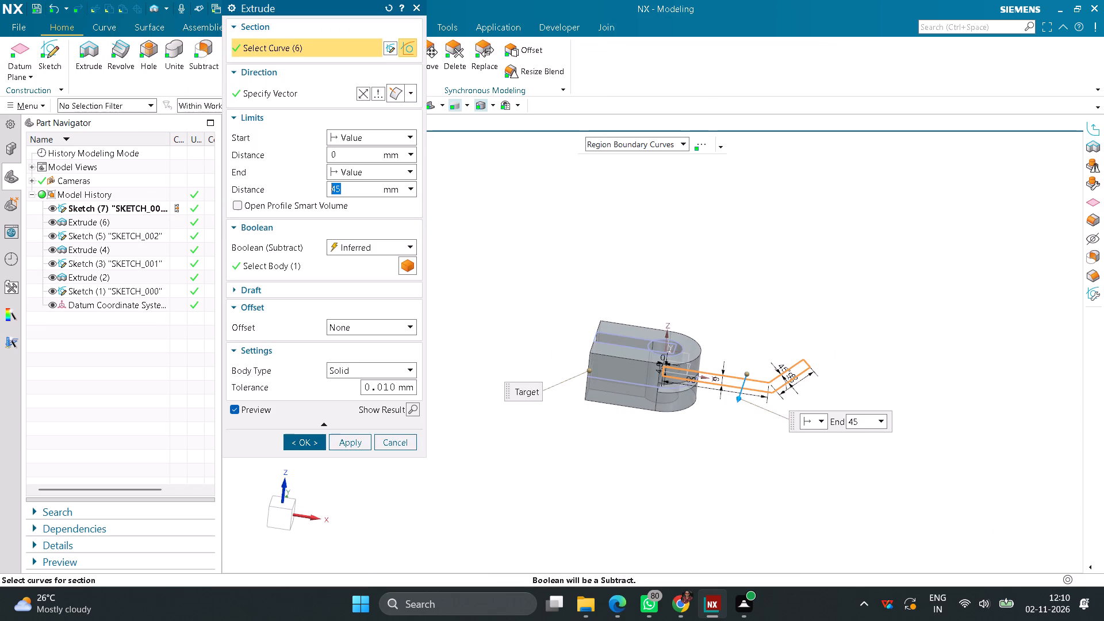
pyautogui.click(405, 248)
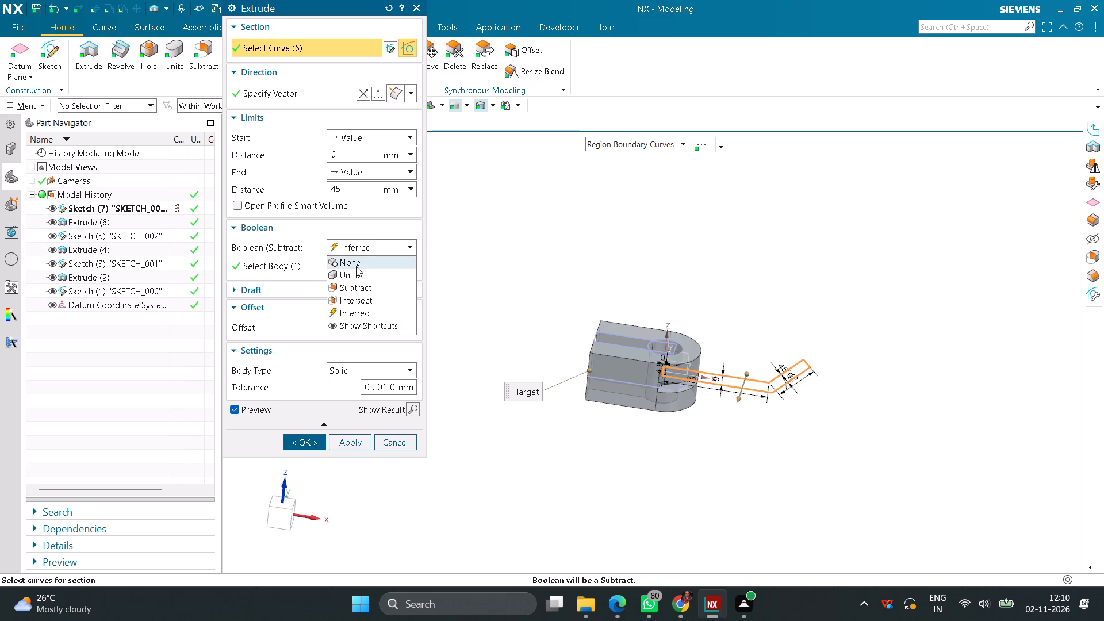
pyautogui.click(347, 272)
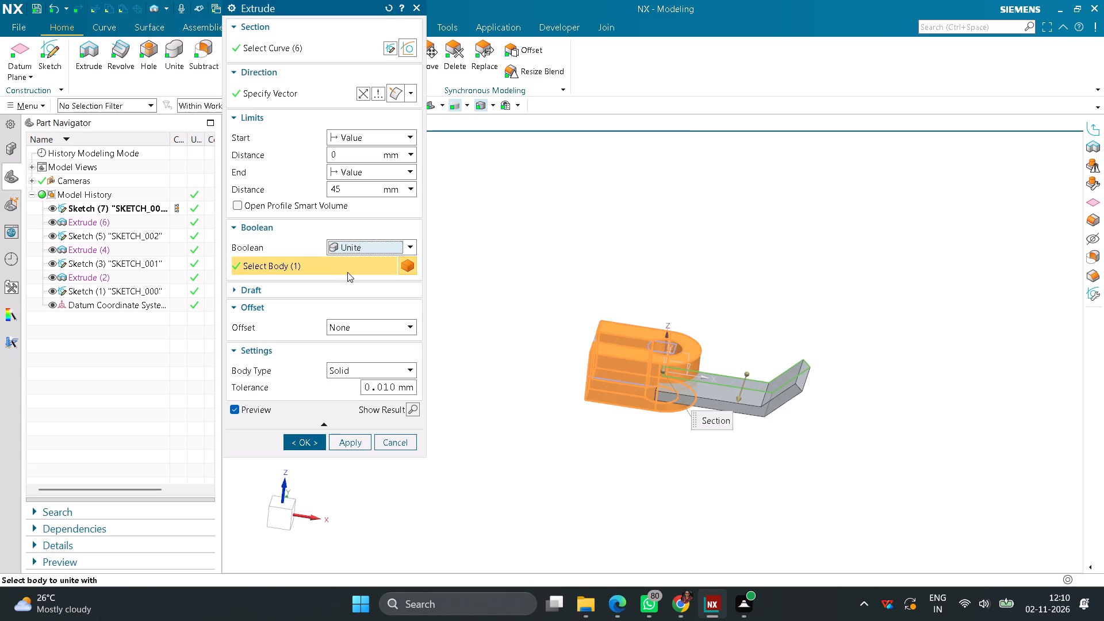
pyautogui.click(407, 167)
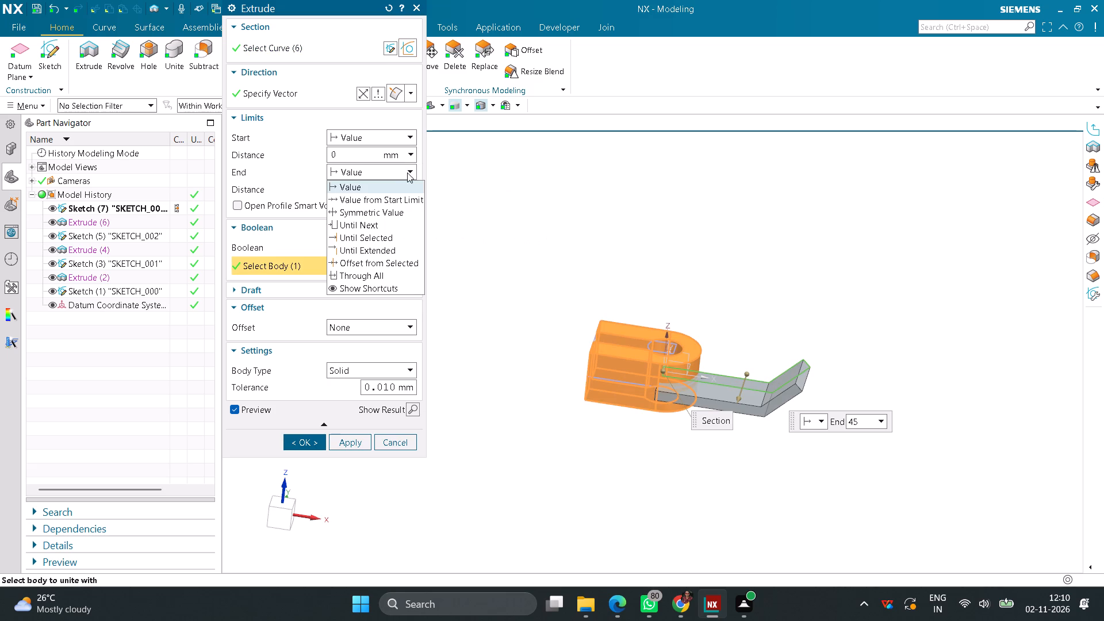
pyautogui.click(390, 210)
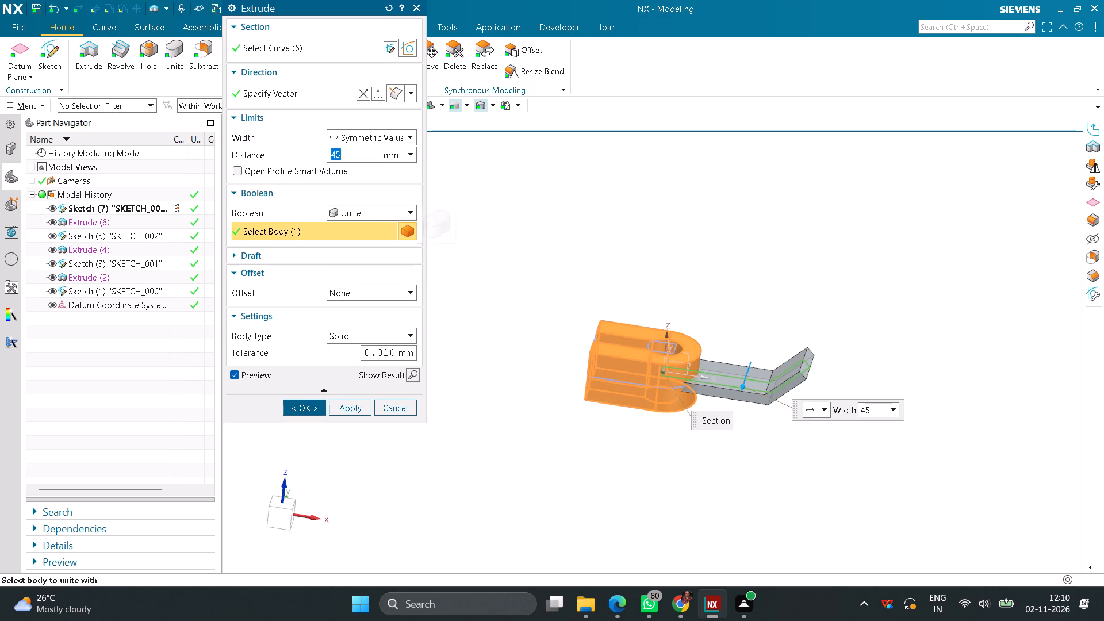
pyautogui.write('60')
pyautogui.press('Return')
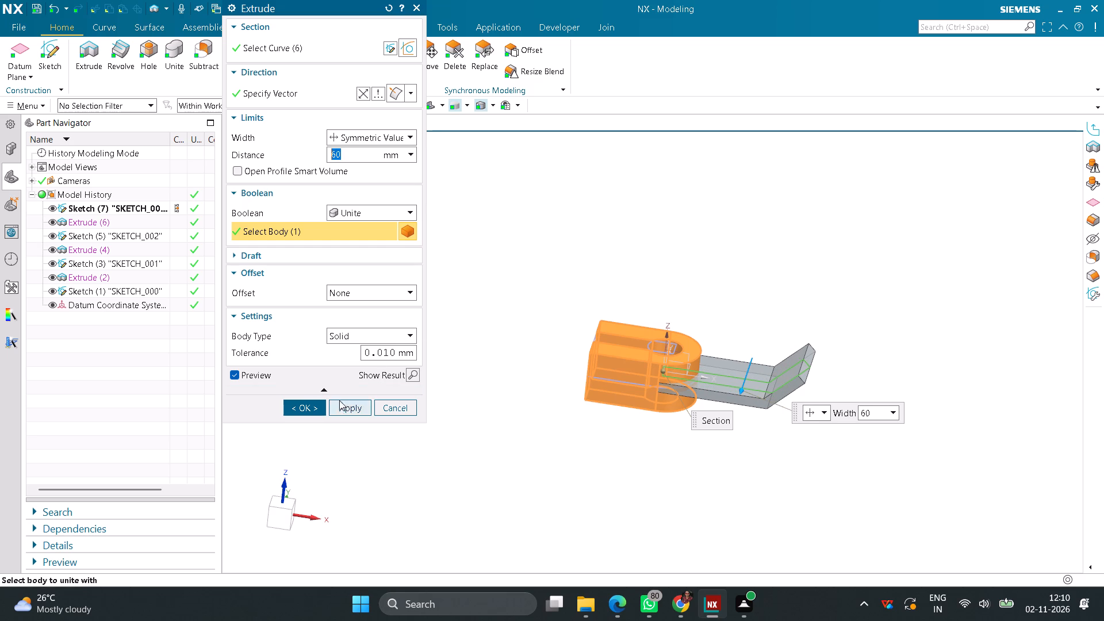
pyautogui.click(313, 401)
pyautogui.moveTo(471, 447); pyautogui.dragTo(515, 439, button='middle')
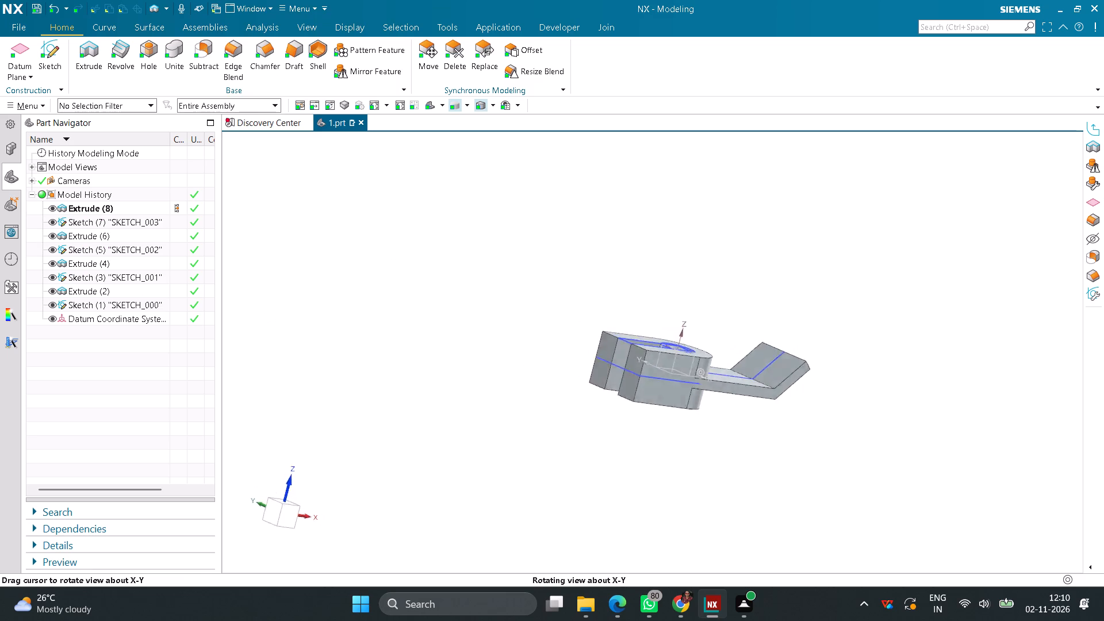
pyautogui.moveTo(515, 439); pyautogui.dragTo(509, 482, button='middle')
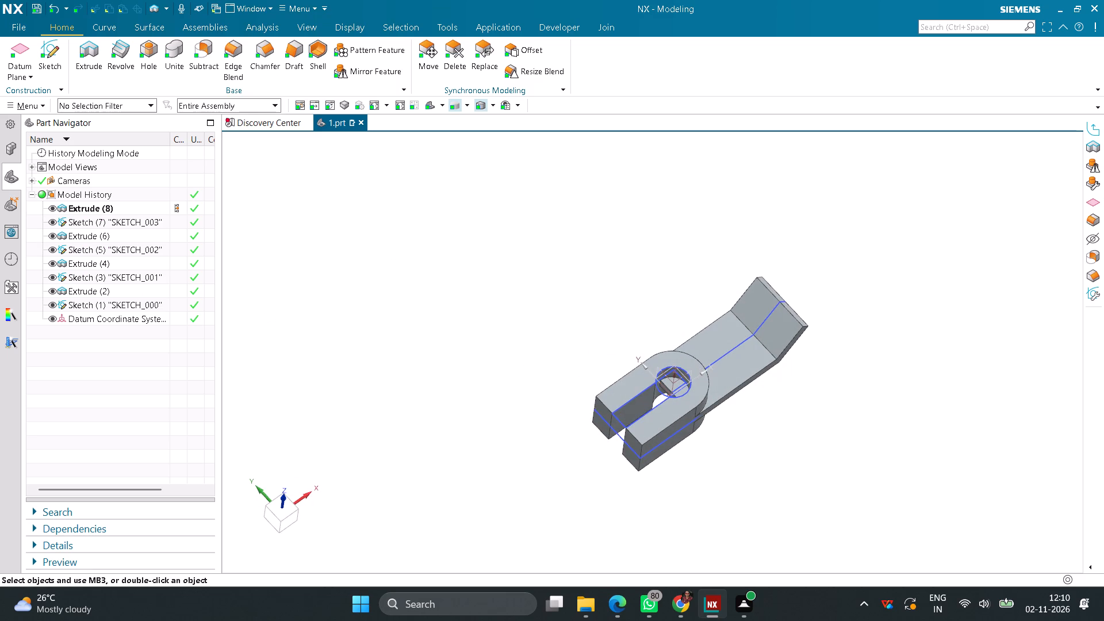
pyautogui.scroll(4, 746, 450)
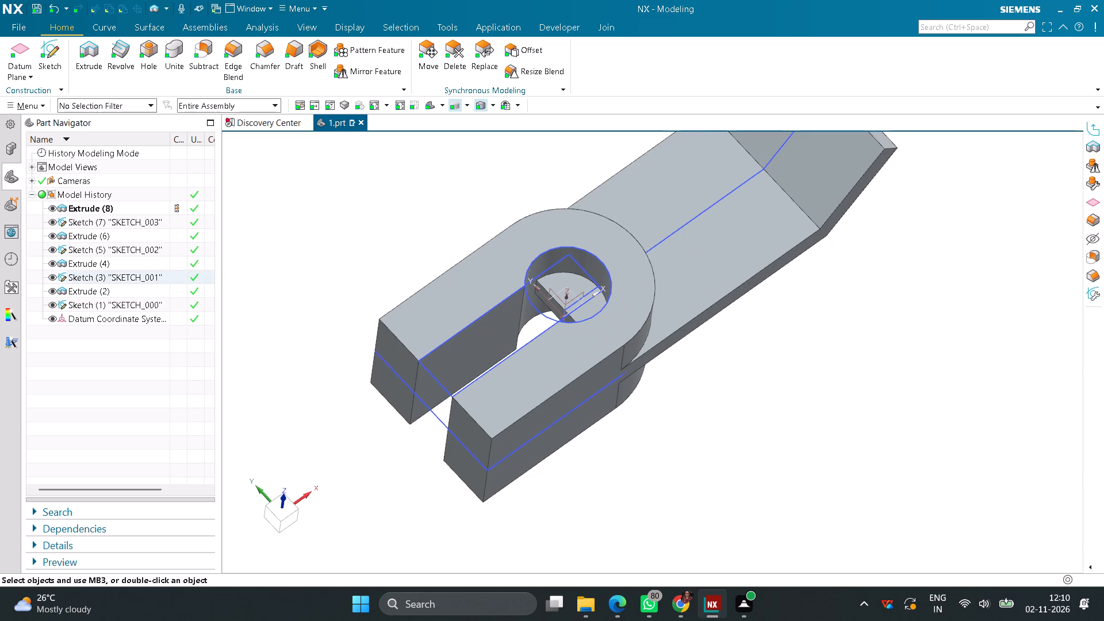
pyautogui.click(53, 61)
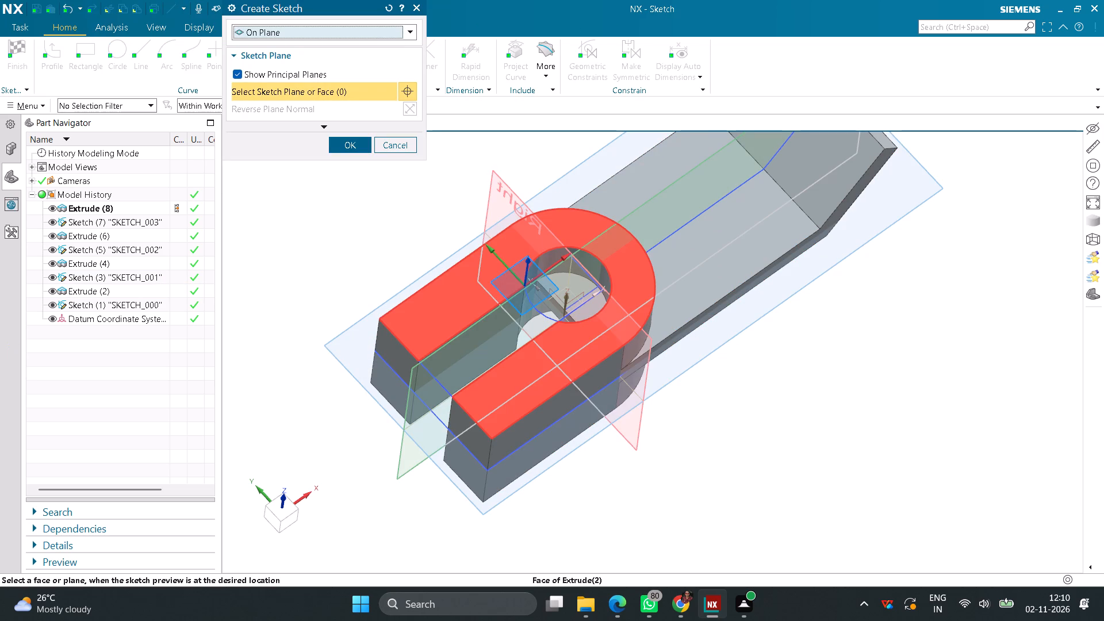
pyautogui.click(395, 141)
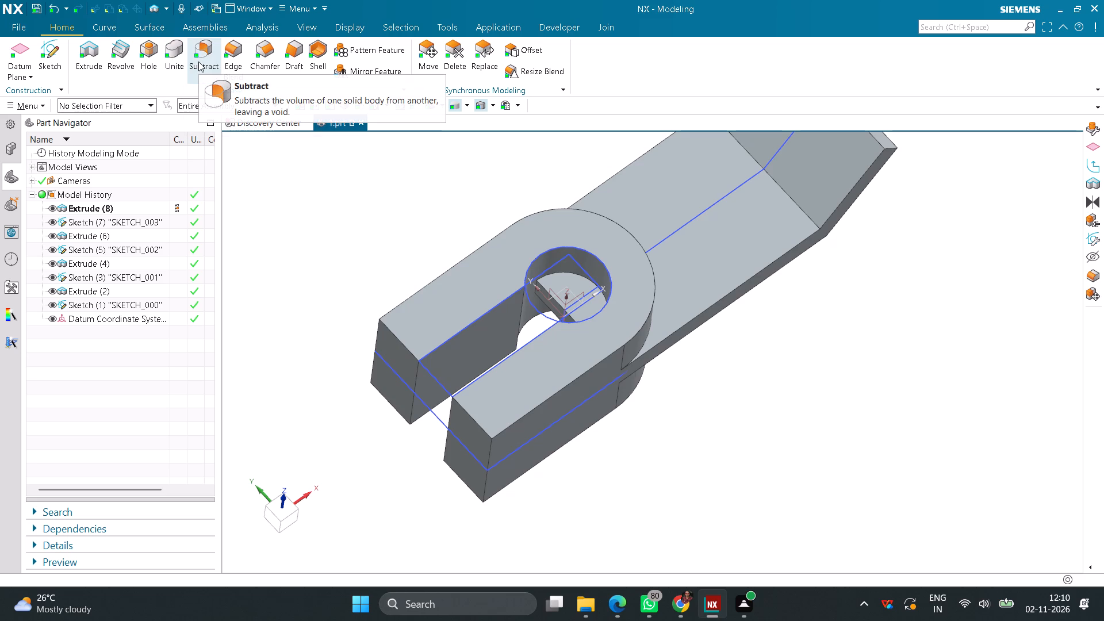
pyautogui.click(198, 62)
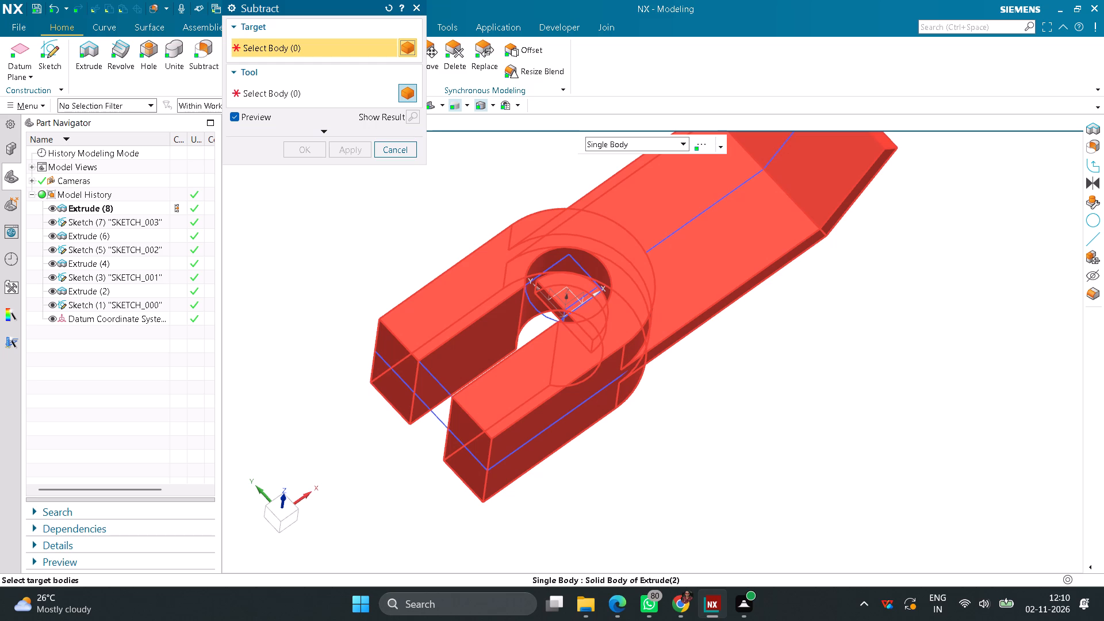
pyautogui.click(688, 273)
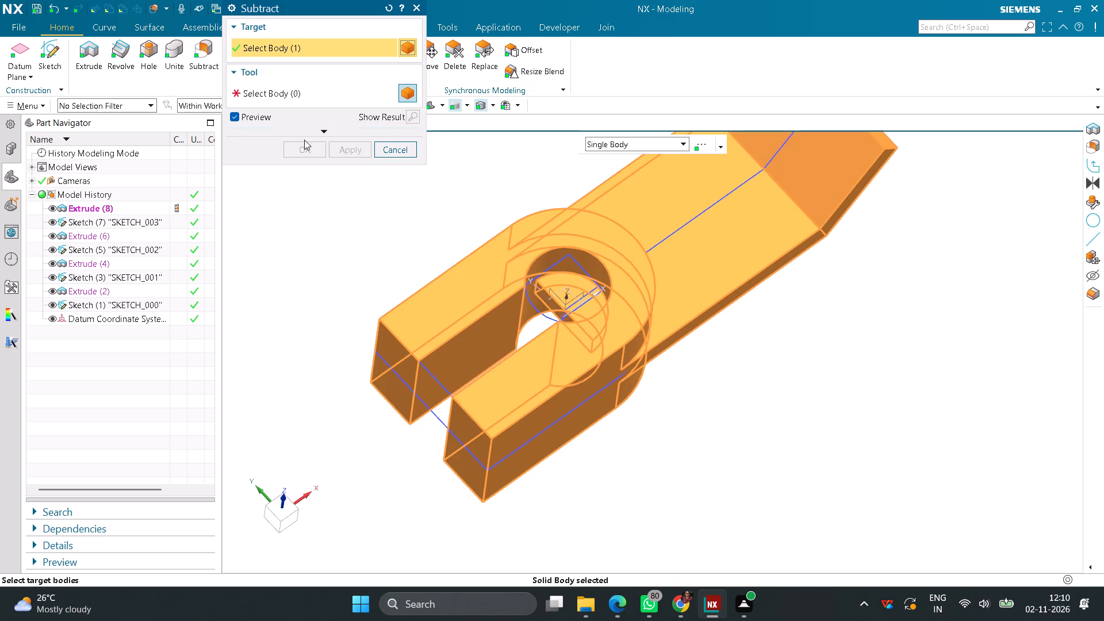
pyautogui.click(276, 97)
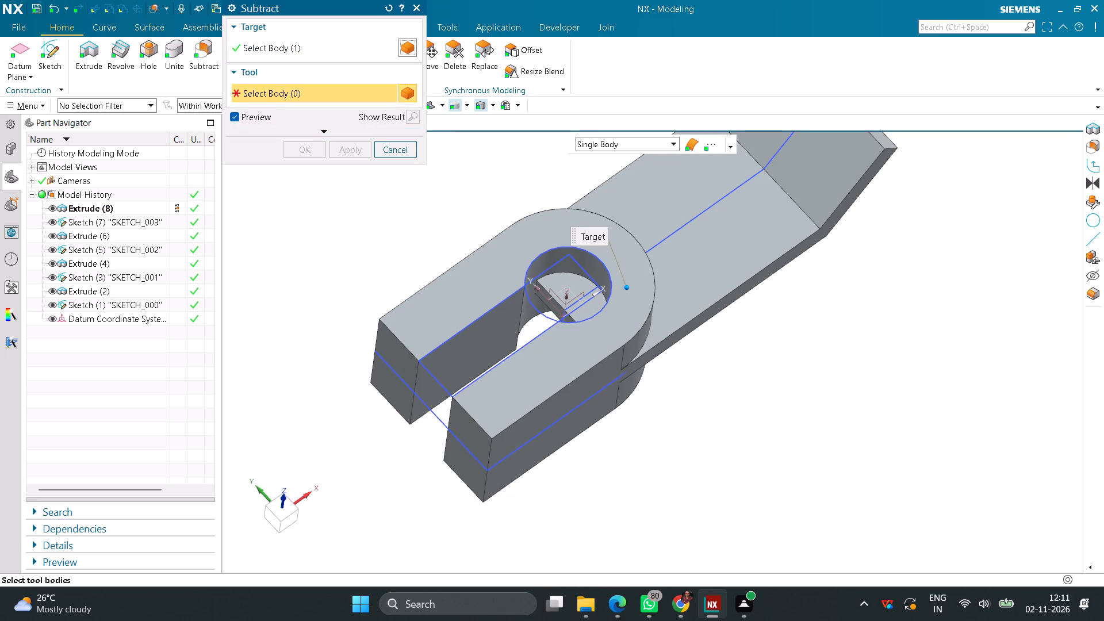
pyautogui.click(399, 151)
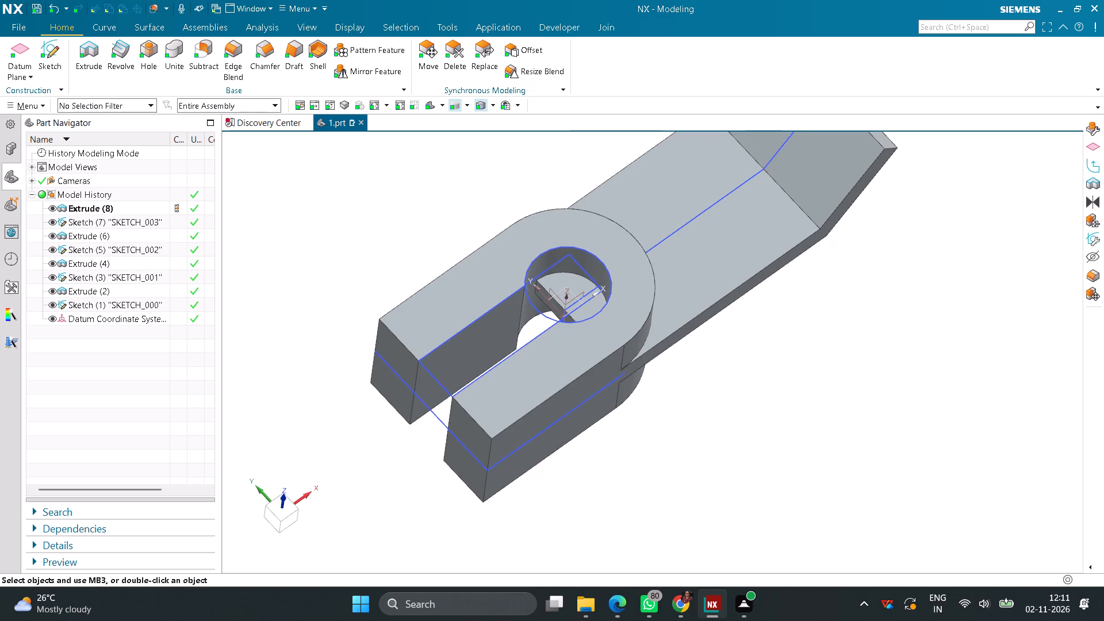
# Start a sketch on the body's top face and draw a 30 mm diameter circle centred on the existing hole.
pyautogui.click(56, 46)
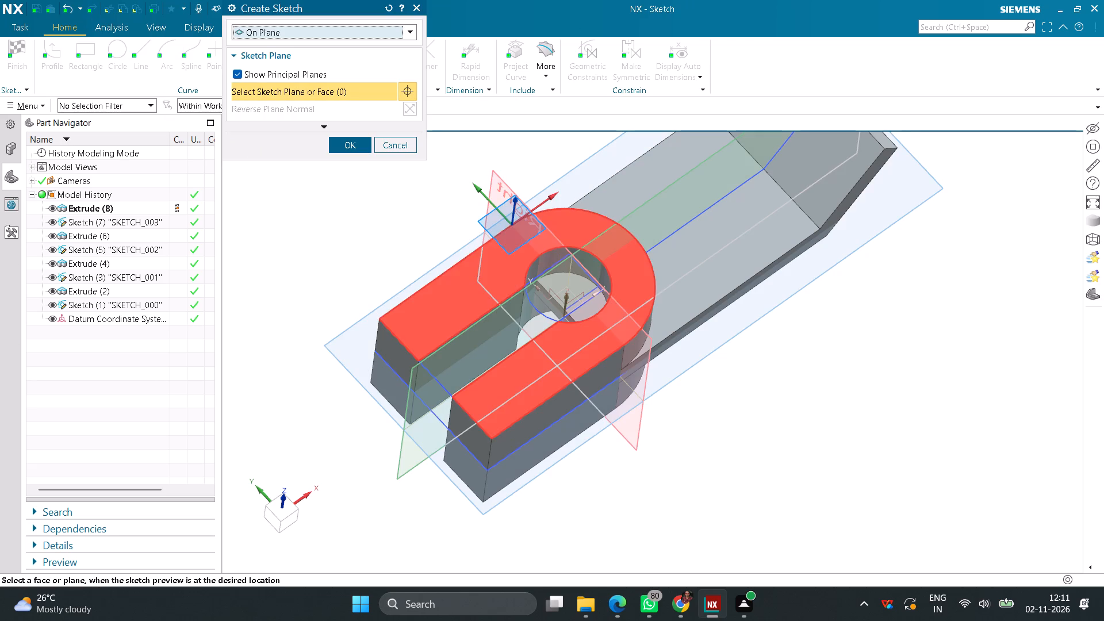
pyautogui.click(554, 224)
pyautogui.click(348, 148)
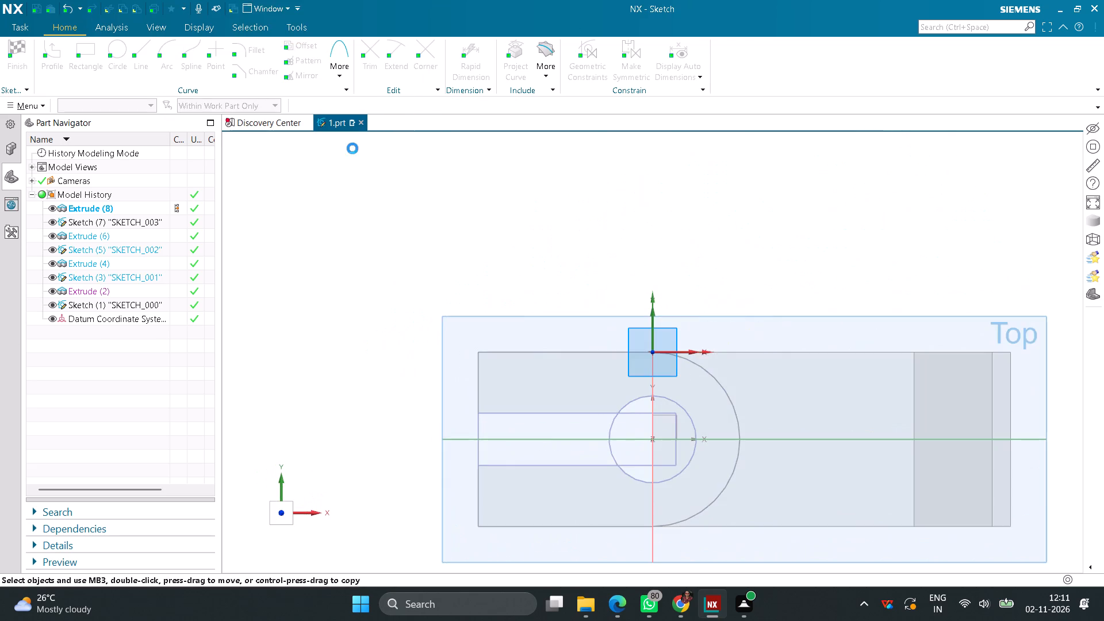
pyautogui.click(114, 45)
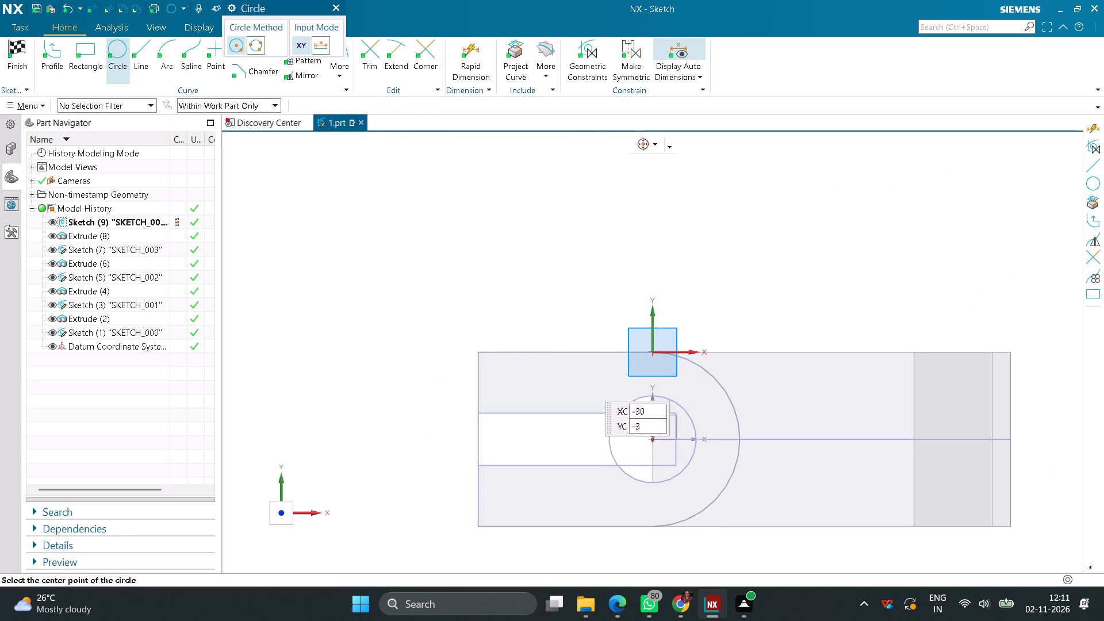
pyautogui.click(653, 443)
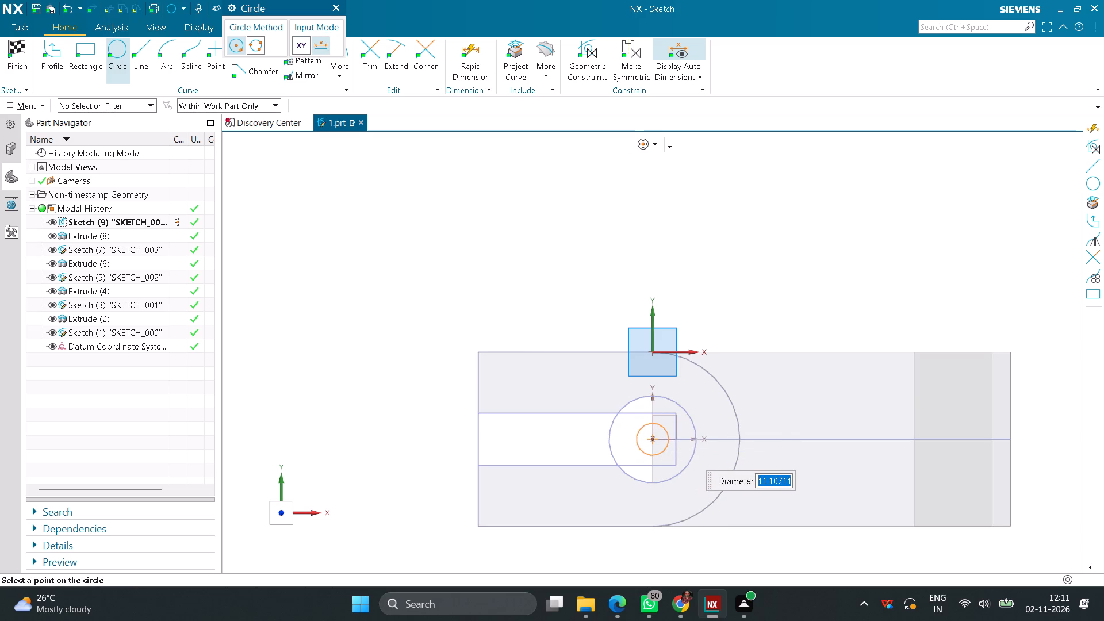
pyautogui.write('30')
pyautogui.press('Return')
pyautogui.middleClick(320, 279)
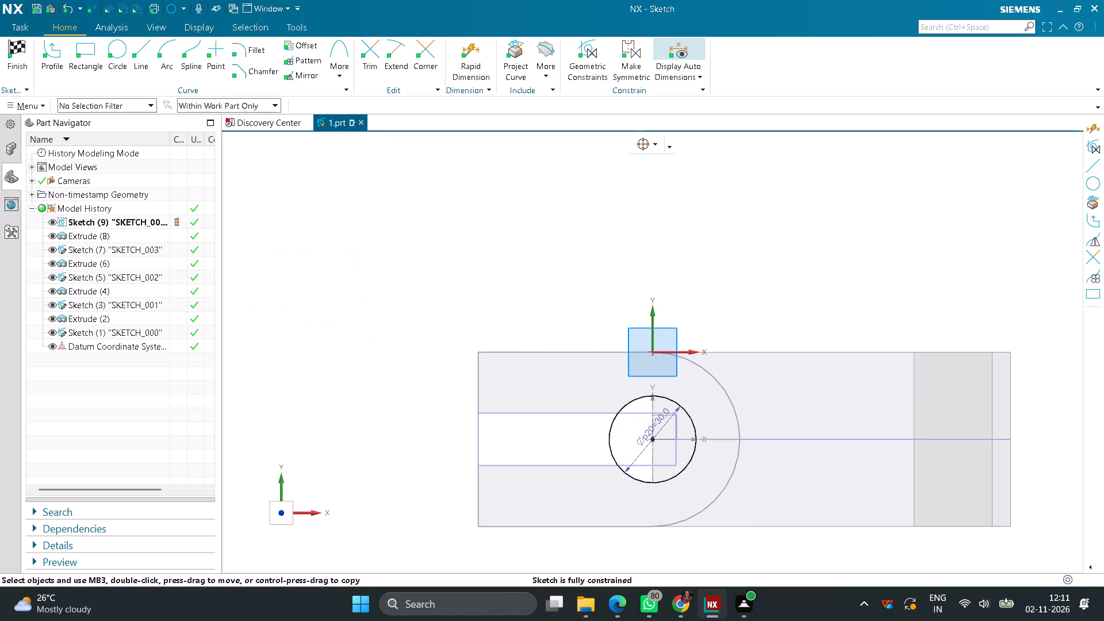
# Finish the sketch and extrude the 30 mm circle 60 mm down through the body with reversed direction, subtracting it.
pyautogui.click(13, 47)
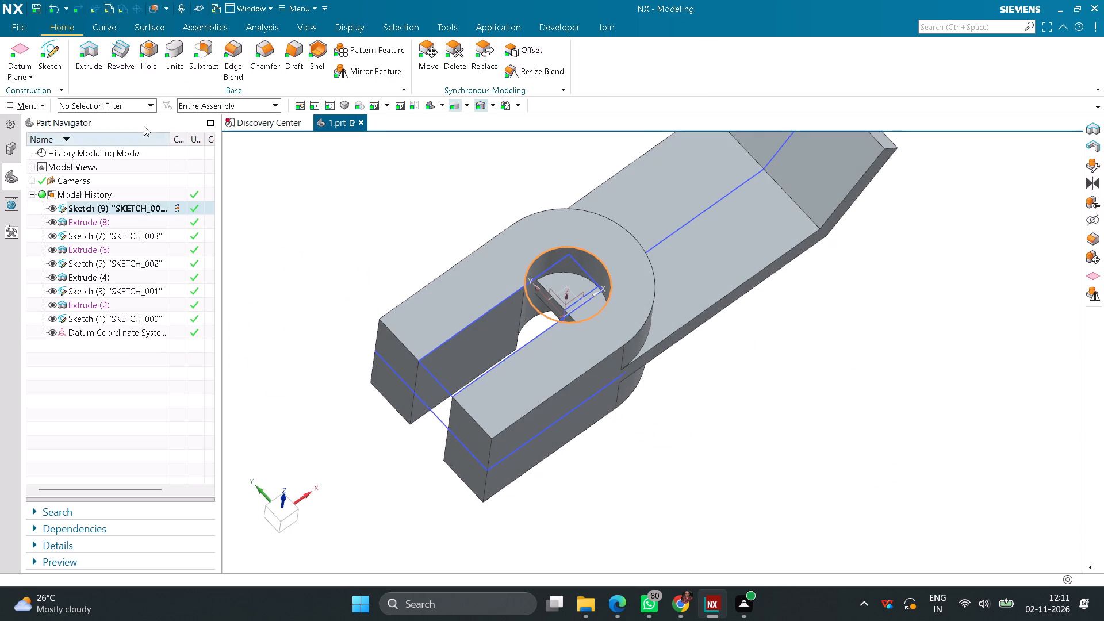
pyautogui.click(90, 63)
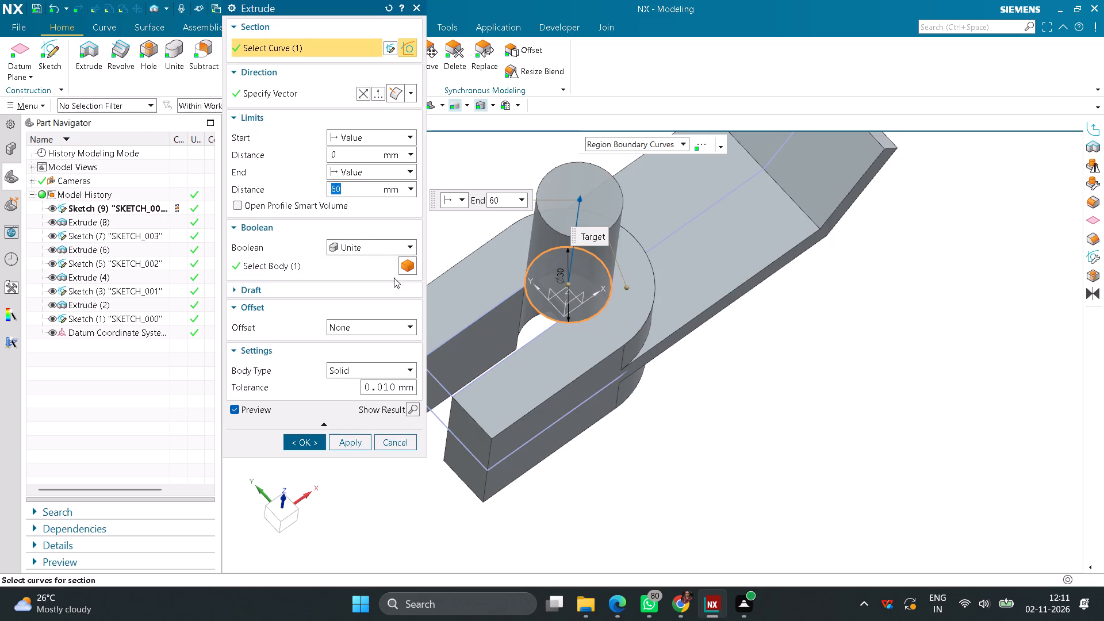
pyautogui.click(404, 244)
pyautogui.click(368, 286)
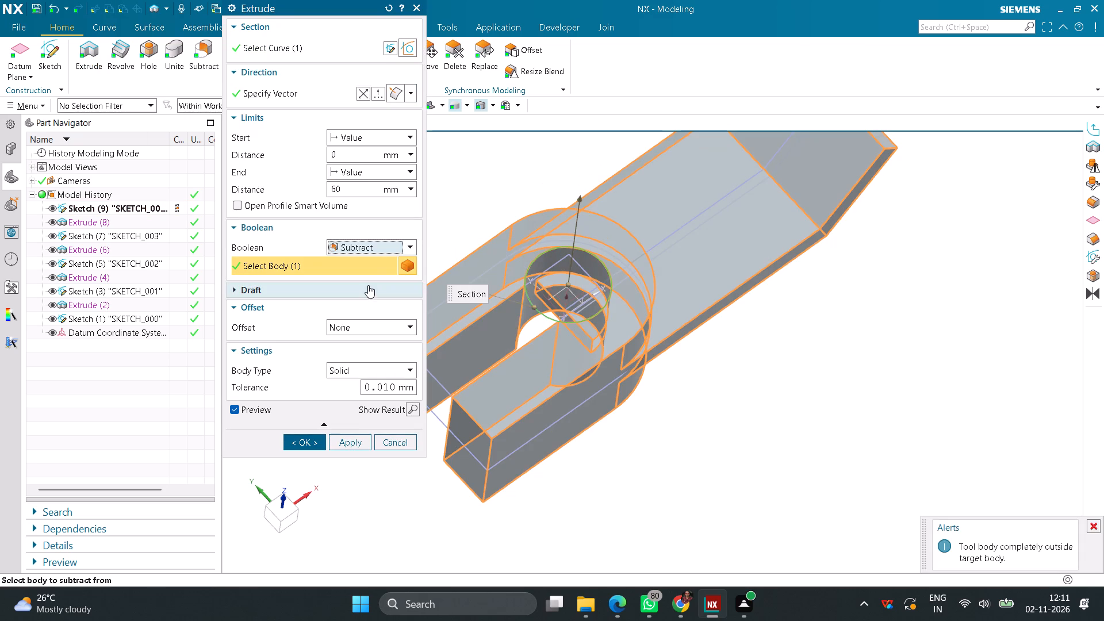
pyautogui.moveTo(612, 454); pyautogui.dragTo(670, 428, button='middle')
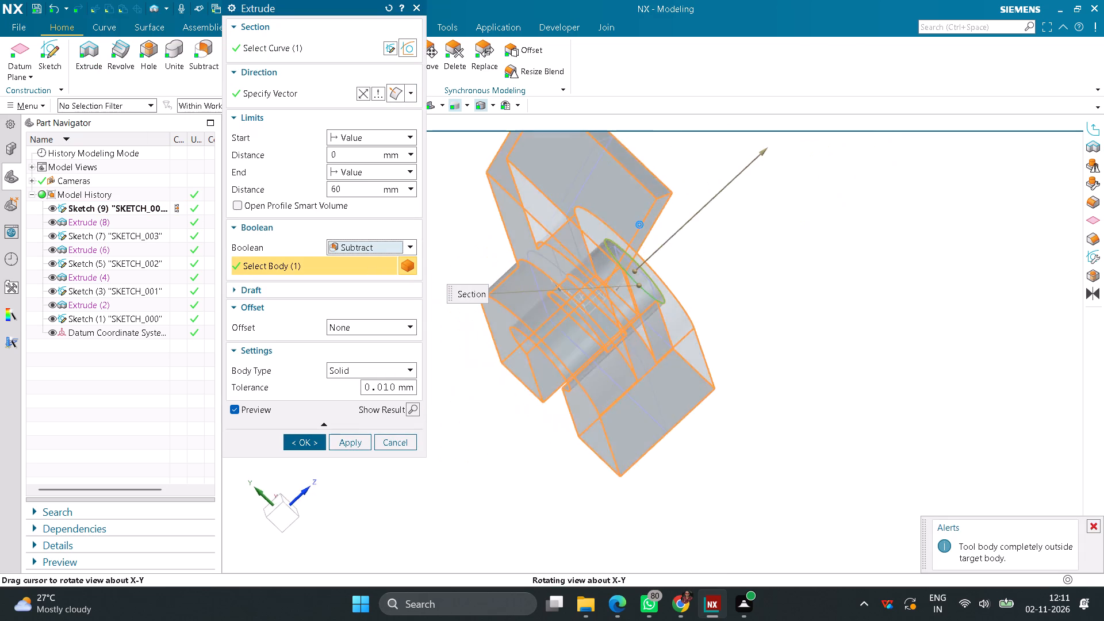
pyautogui.moveTo(670, 428); pyautogui.dragTo(639, 434, button='middle')
pyautogui.click(359, 97)
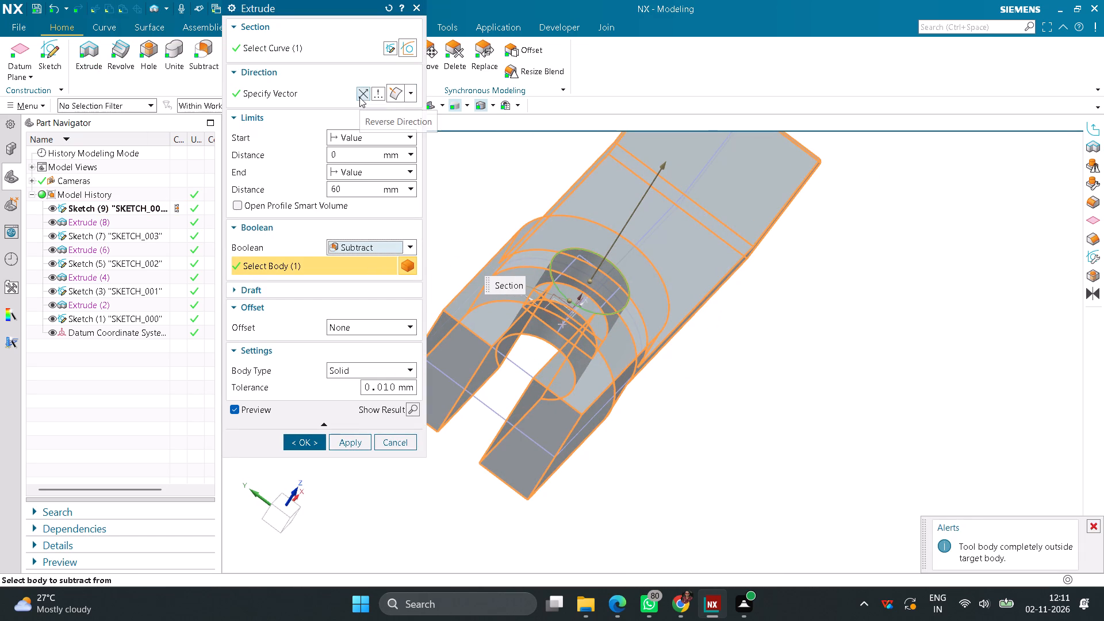
pyautogui.click(412, 413)
pyautogui.moveTo(685, 438); pyautogui.dragTo(640, 454, button='middle')
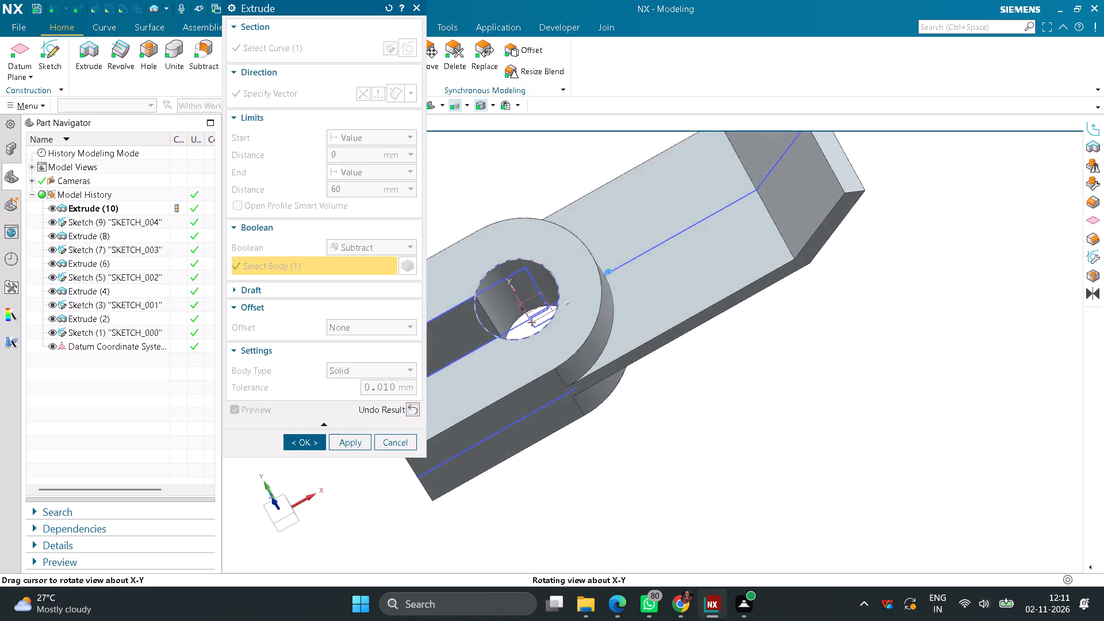
pyautogui.moveTo(640, 454); pyautogui.dragTo(655, 455, button='middle')
pyautogui.click(309, 439)
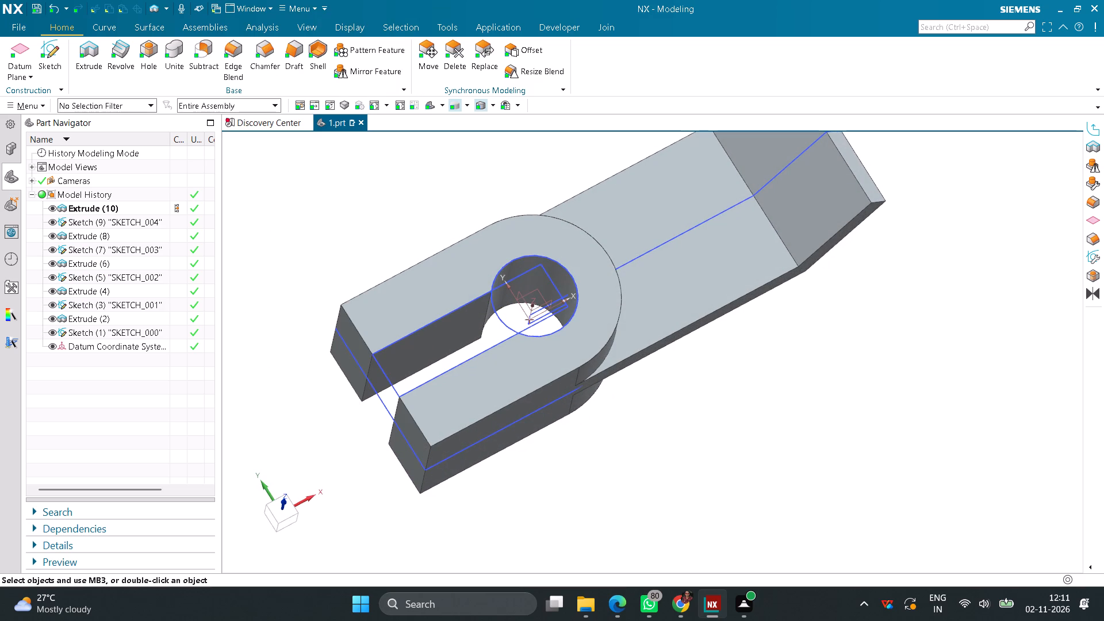
# Start a new sketch on the flat top face of the arm, between the rounded body and the bend.
pyautogui.click(55, 53)
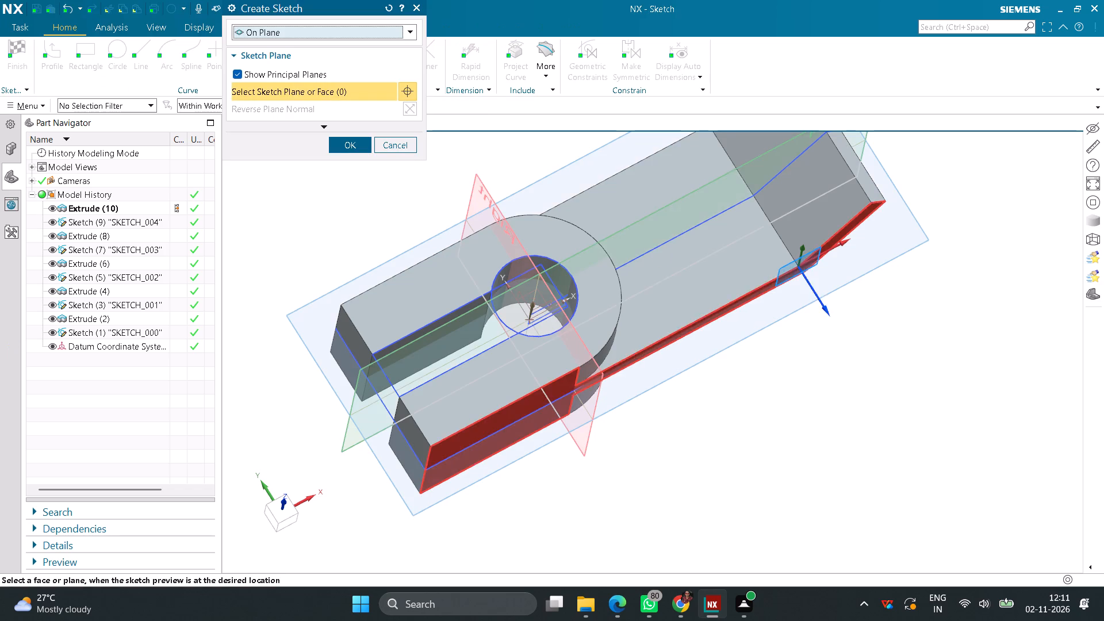
pyautogui.click(735, 275)
pyautogui.click(362, 146)
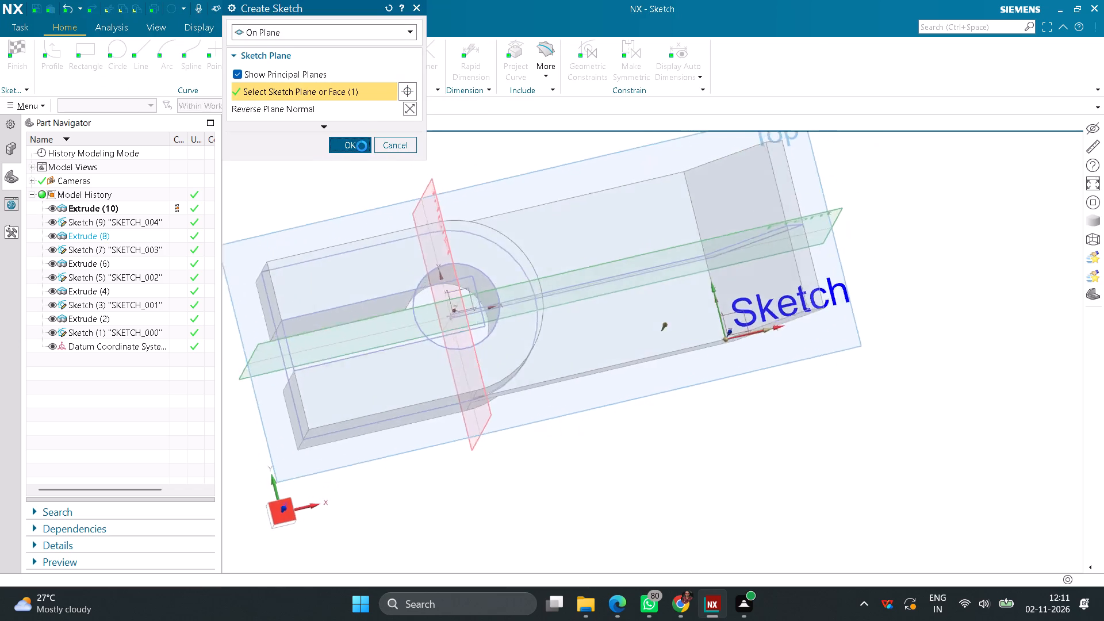
pyautogui.scroll(-3, 647, 350)
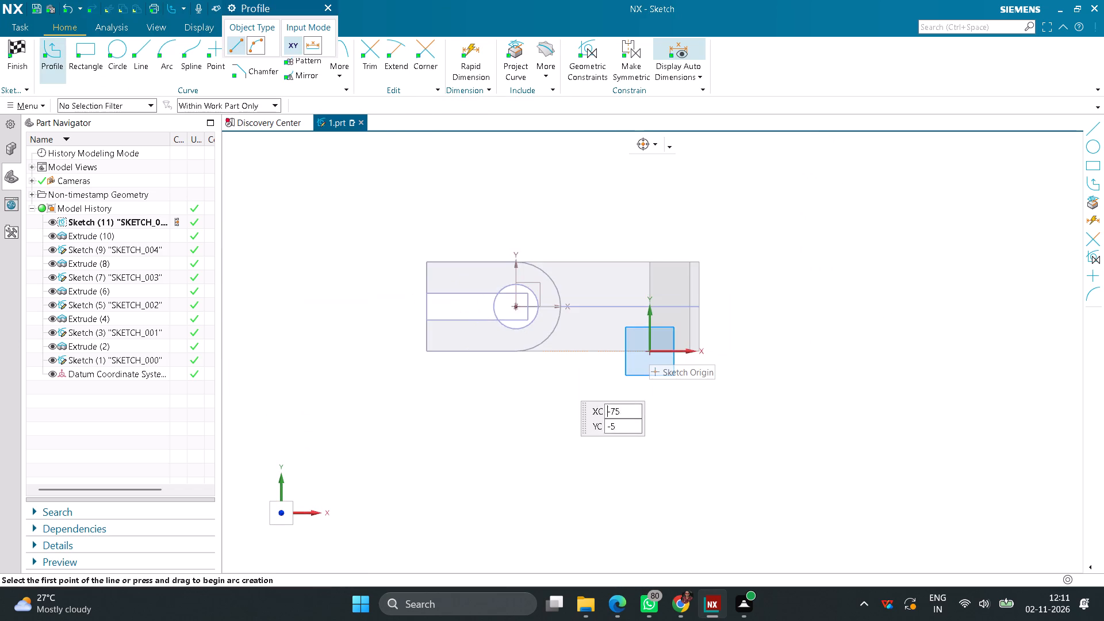
pyautogui.scroll(2, 523, 362)
# Draw an upward-bulging arc by centre and endpoints on the arm, with radius 9 mm and sweep angle 180°.
pyautogui.click(141, 53)
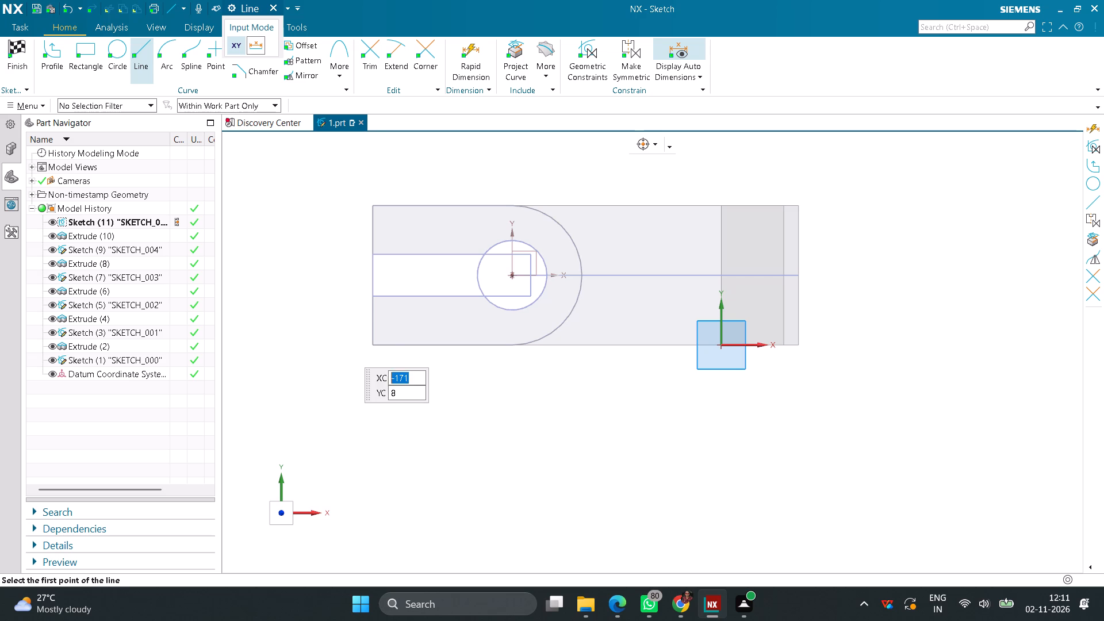
pyautogui.click(91, 50)
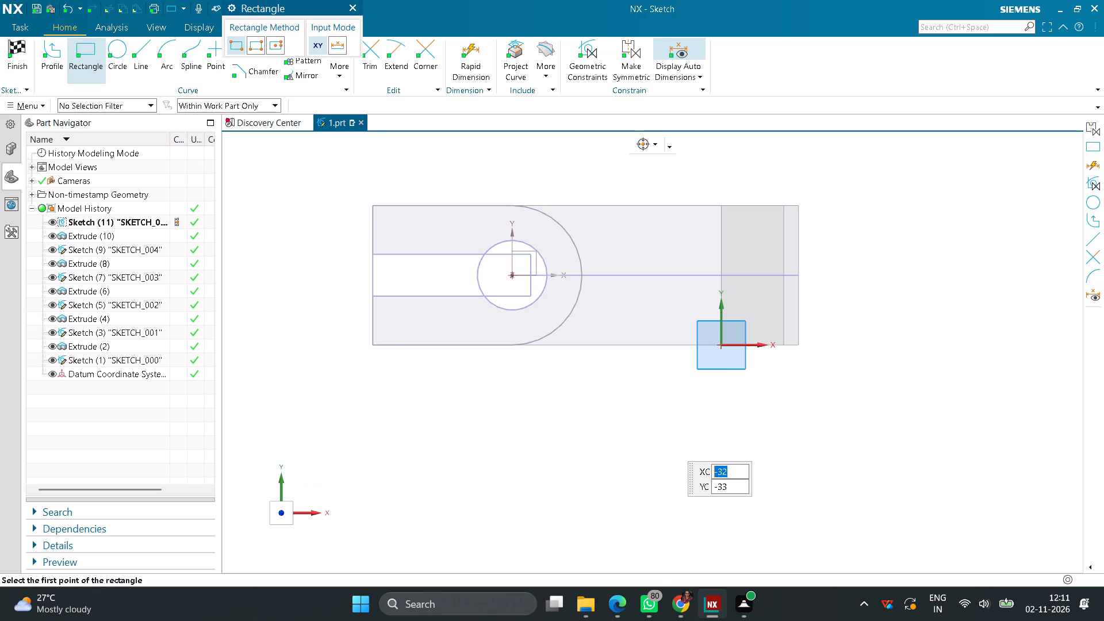
pyautogui.click(160, 61)
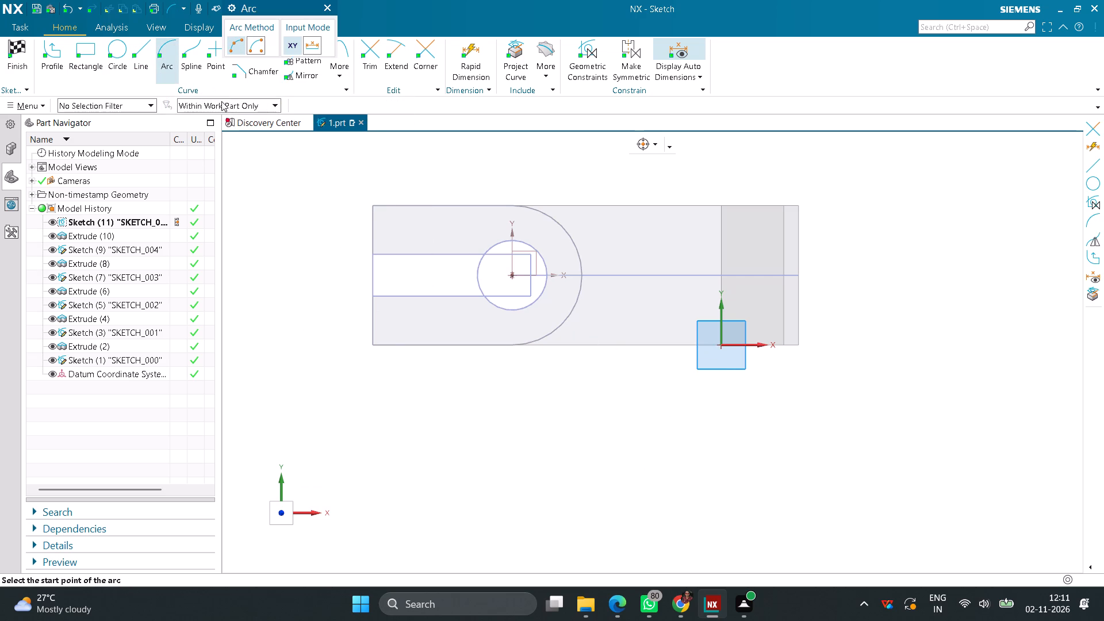
pyautogui.click(263, 51)
pyautogui.scroll(3, 673, 286)
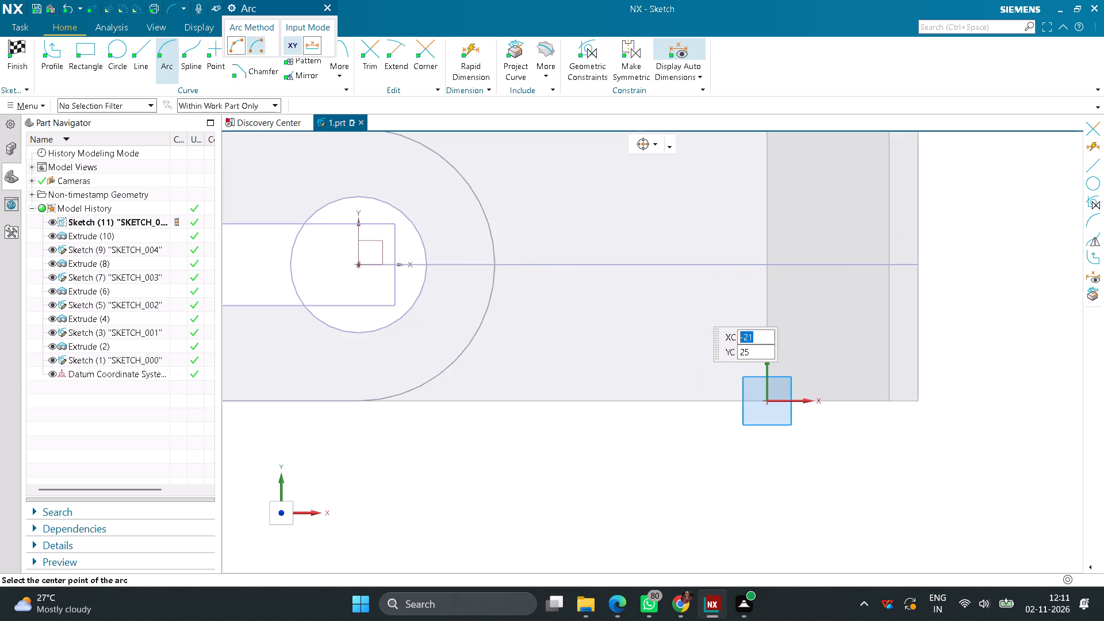
pyautogui.click(670, 286)
pyautogui.click(703, 286)
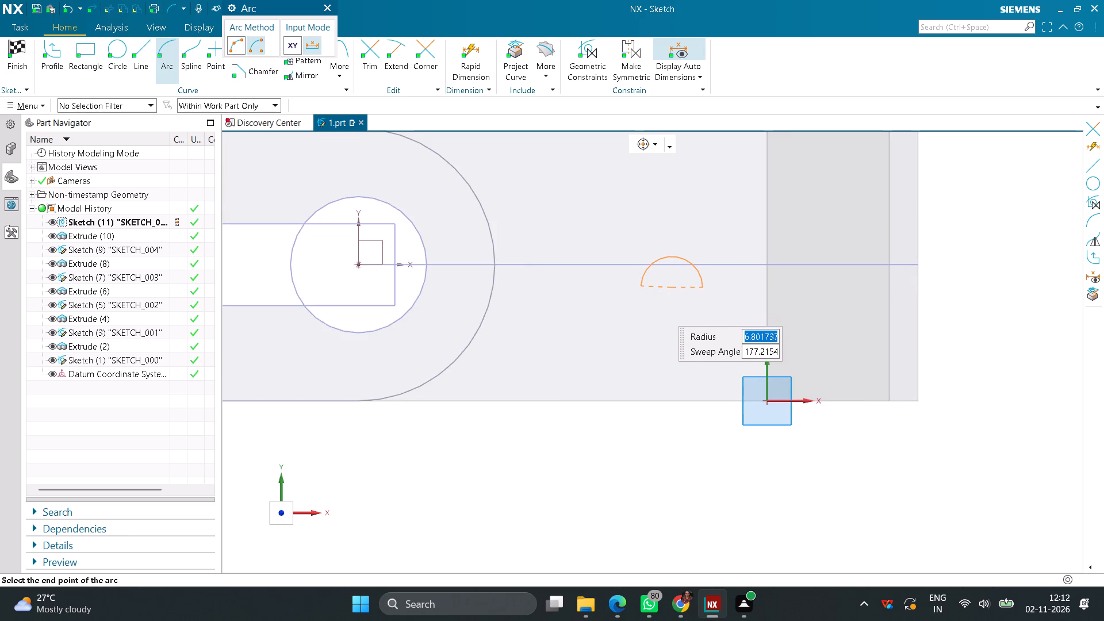
pyautogui.press('9')
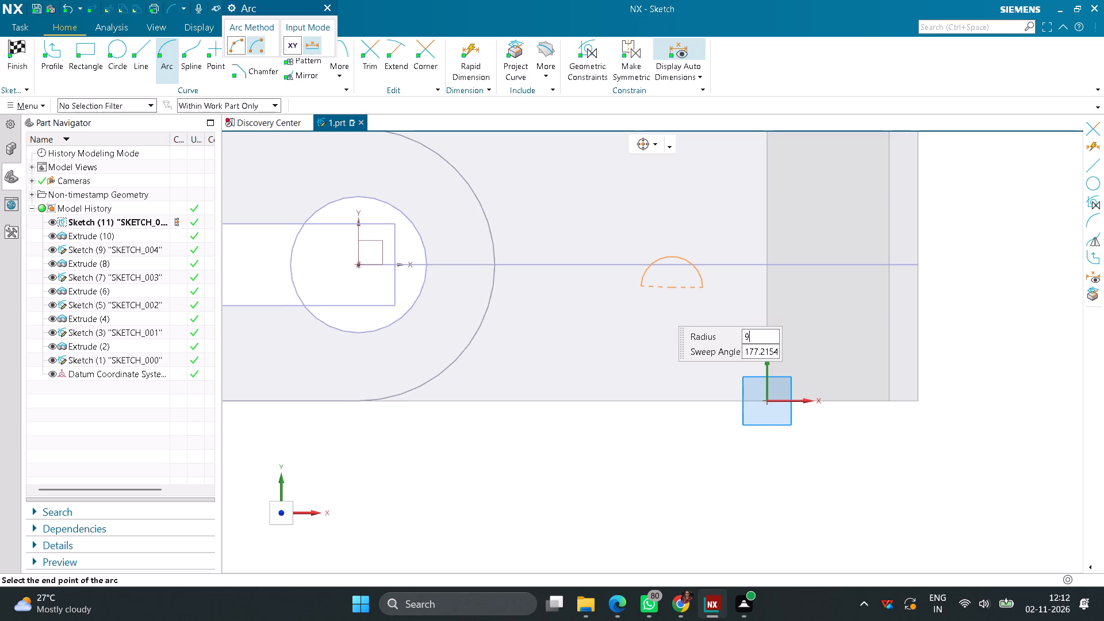
pyautogui.press('Return')
pyautogui.write('180')
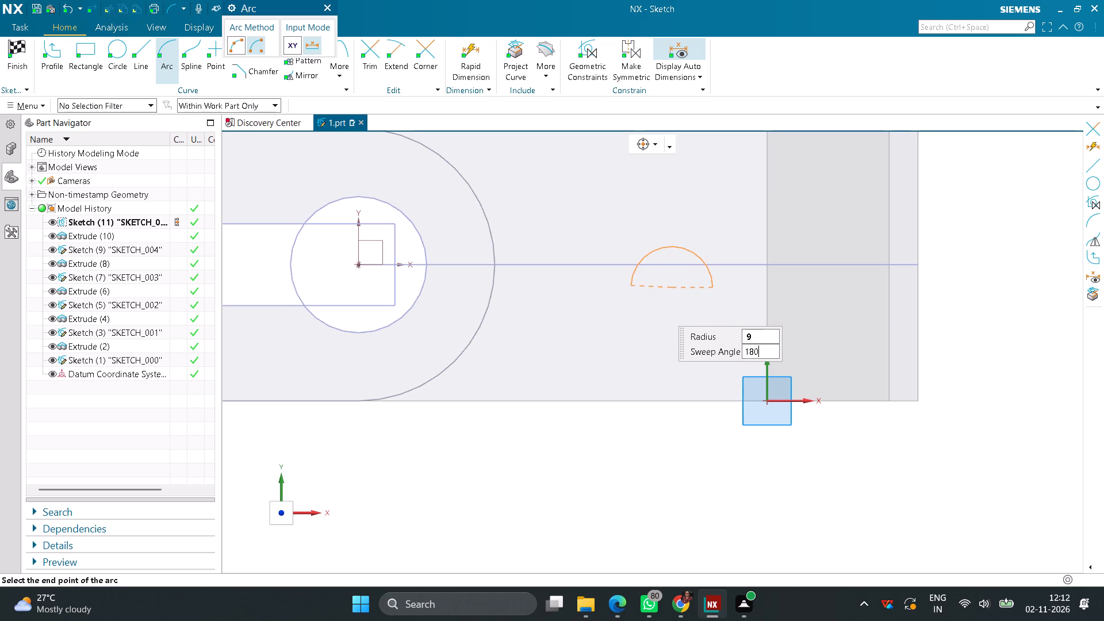
pyautogui.press('Return')
pyautogui.click(638, 286)
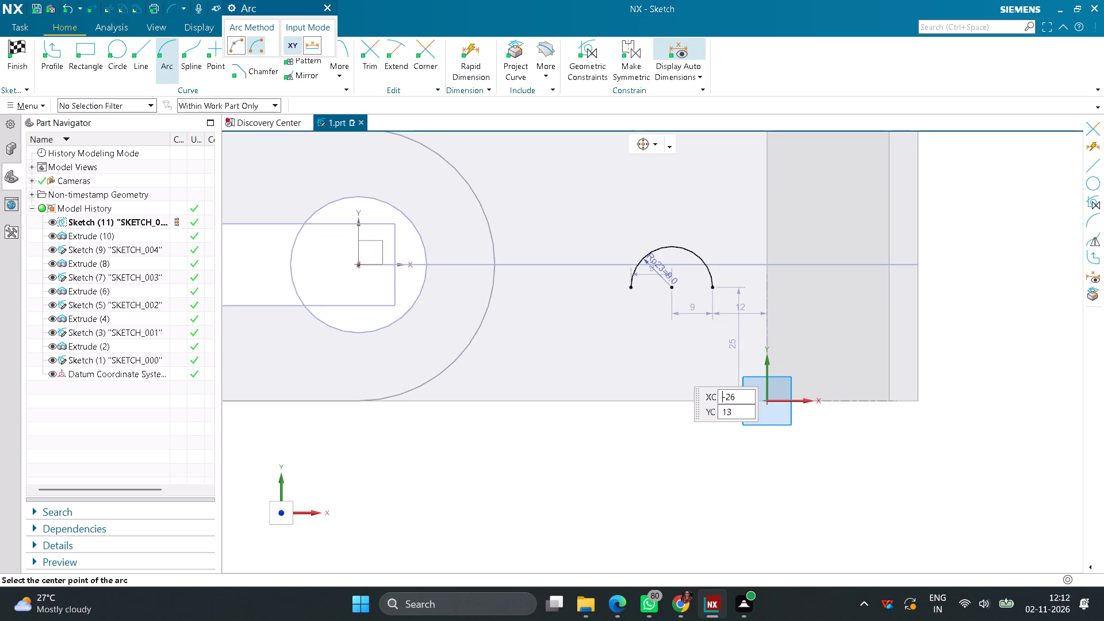
pyautogui.press('Escape')
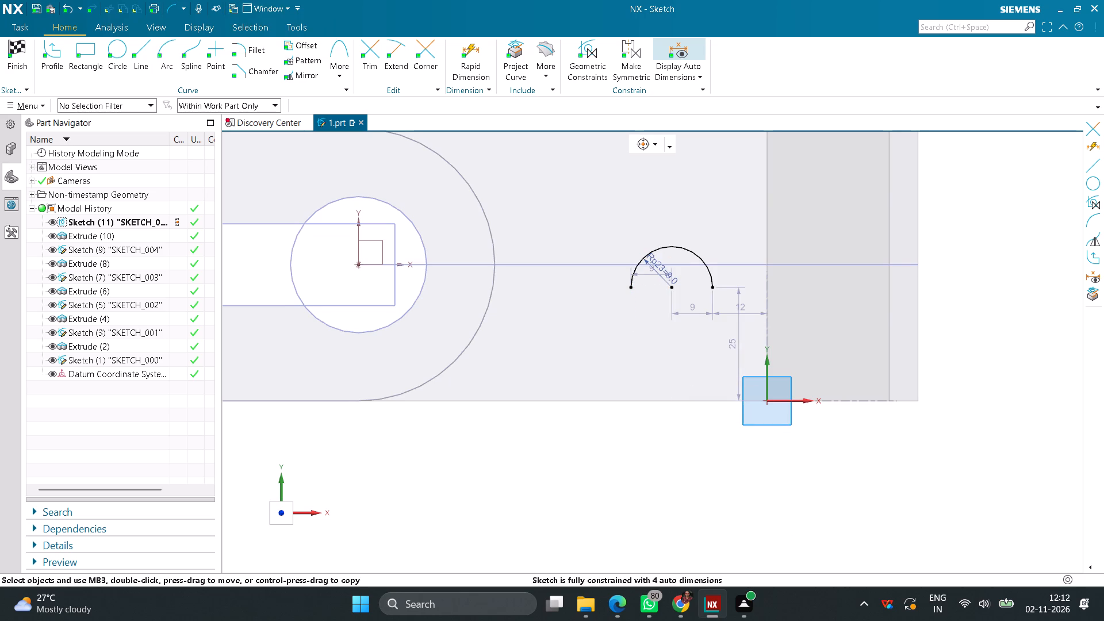
# Constrain the arc's centre to align horizontally with the centre of the 30 mm hole.
pyautogui.click(470, 64)
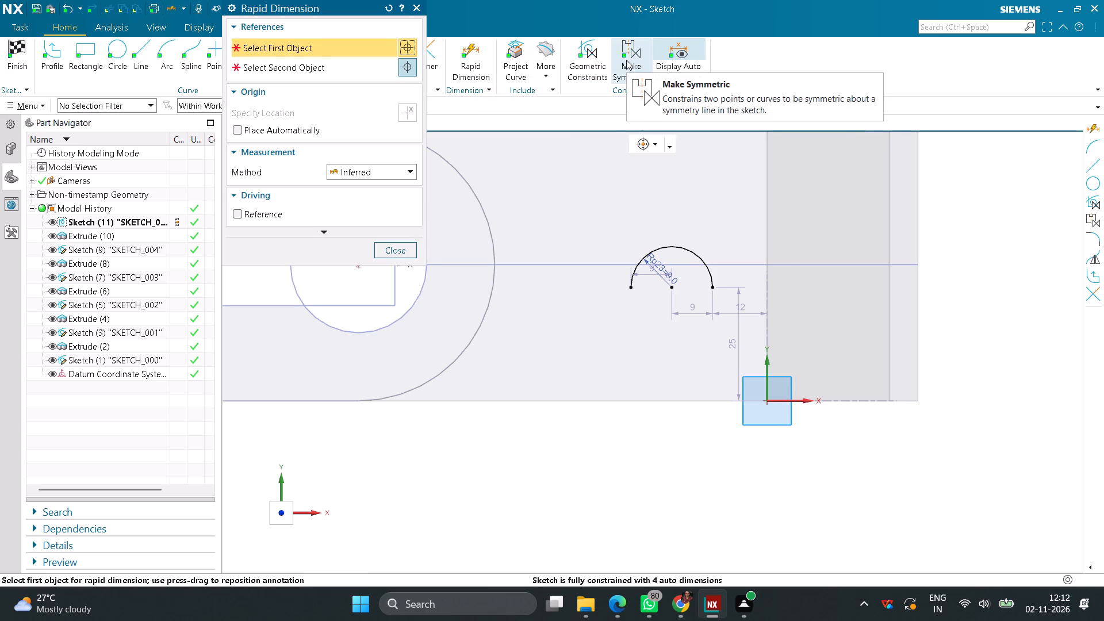
pyautogui.click(600, 60)
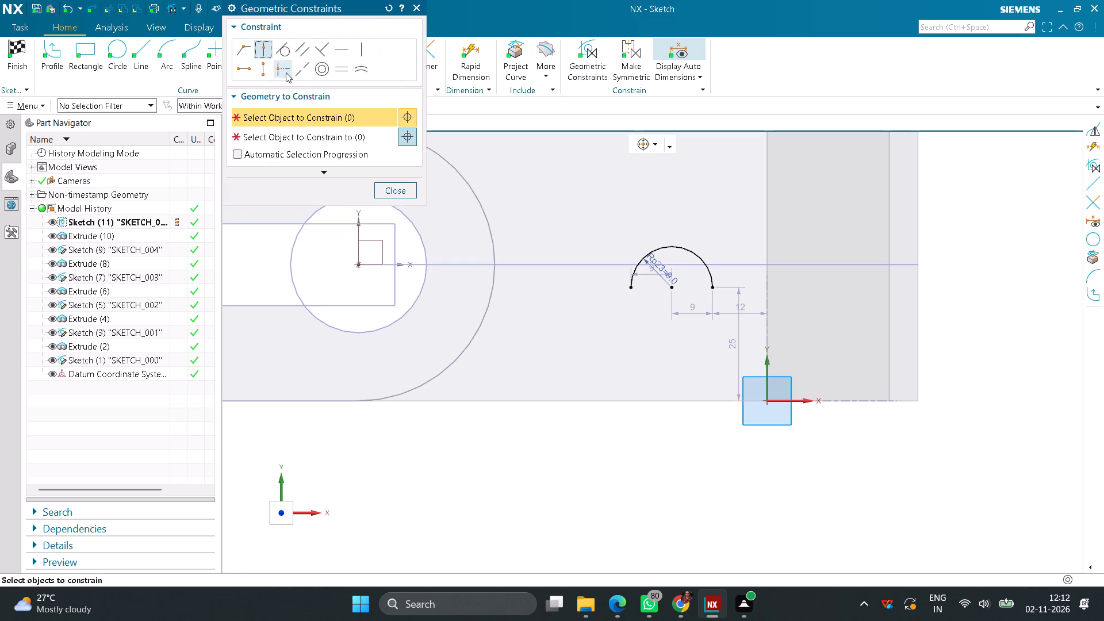
pyautogui.click(263, 72)
pyautogui.click(239, 71)
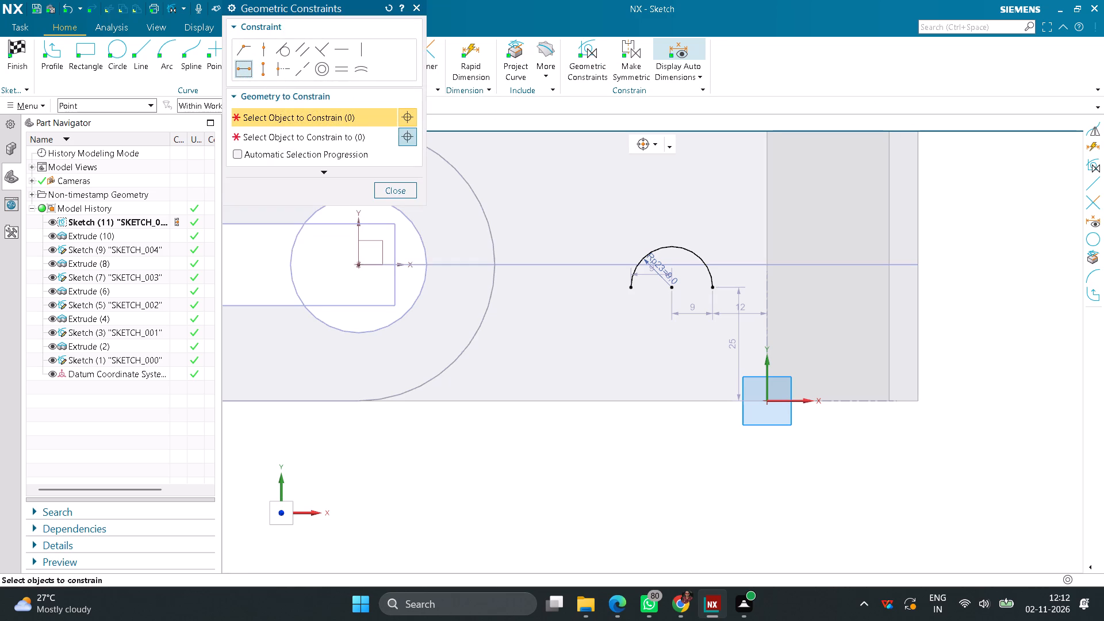
pyautogui.click(669, 286)
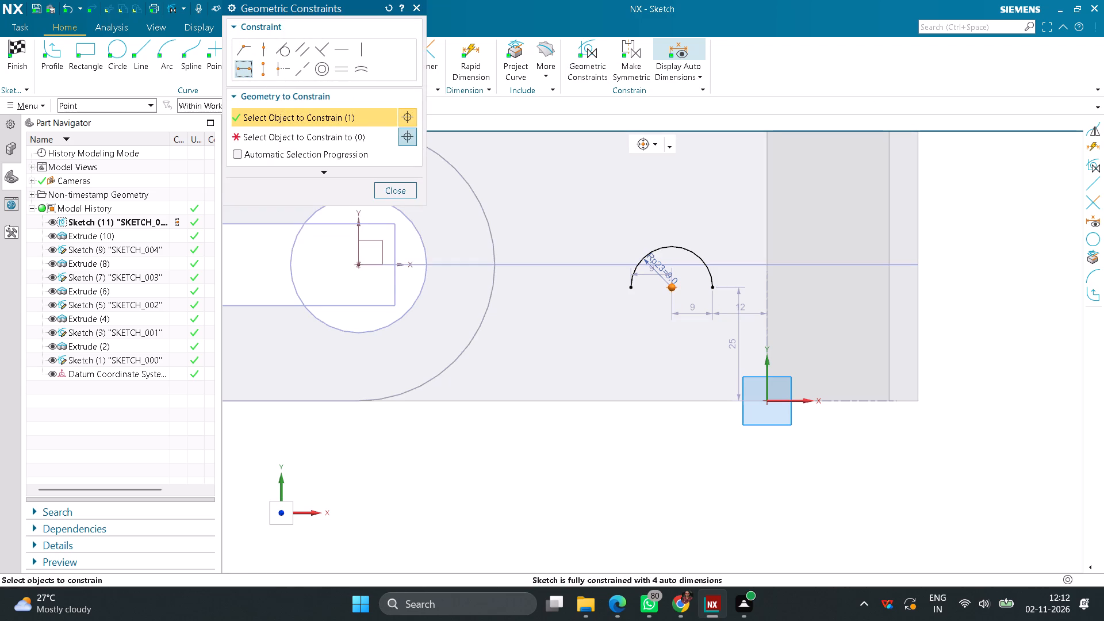
pyautogui.click(297, 135)
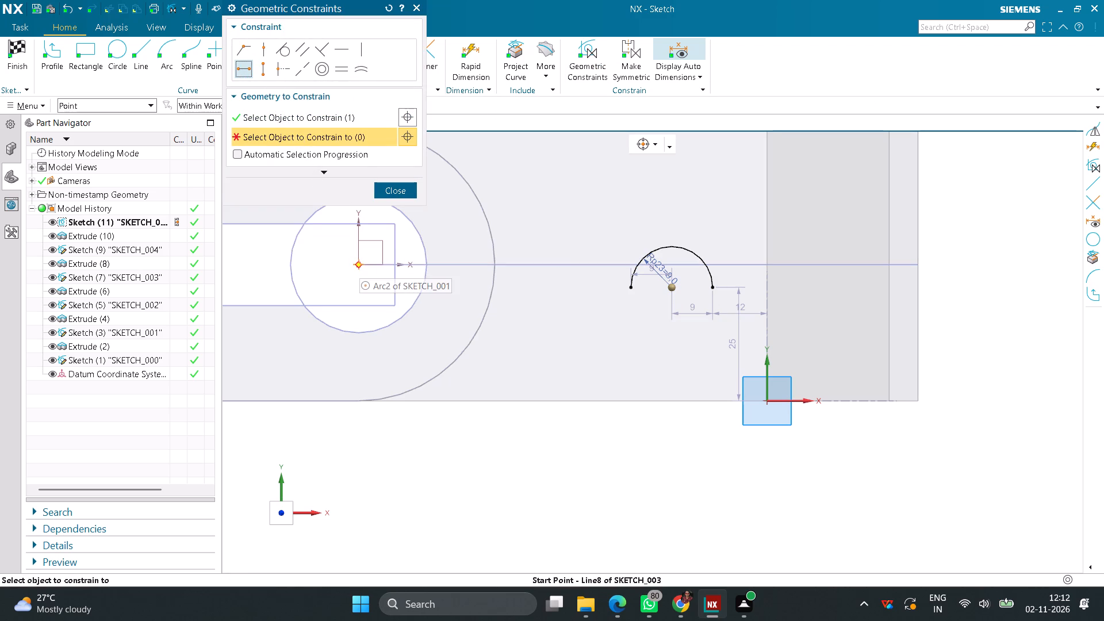
pyautogui.click(357, 262)
pyautogui.click(386, 191)
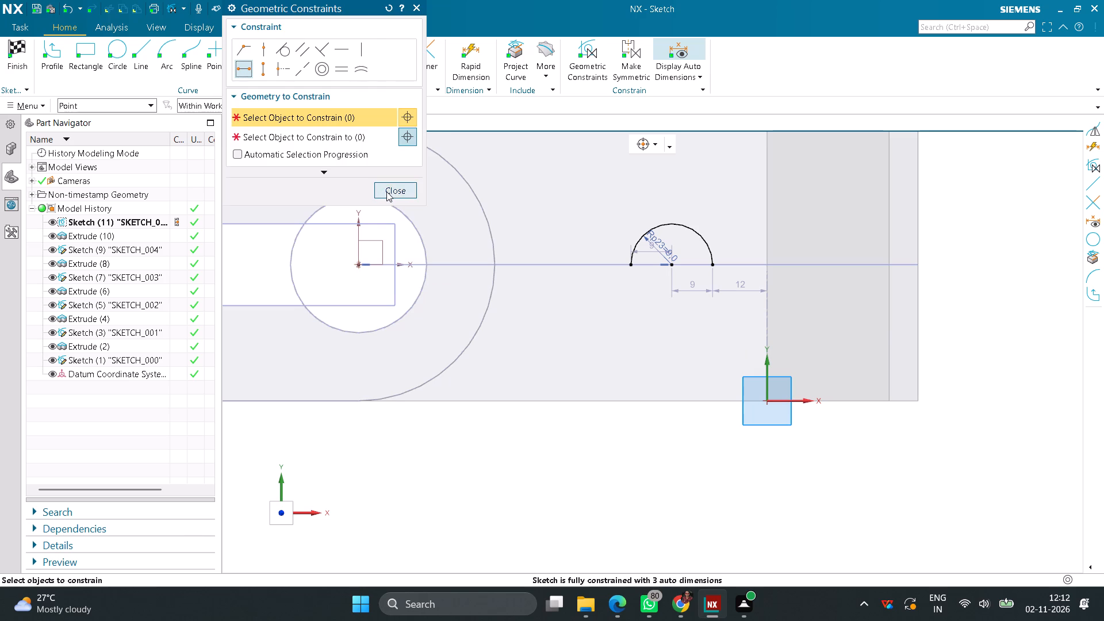
# Dimension the horizontal distance from the 30 mm hole's centre to the arc's centre and set it to 60 mm.
pyautogui.click(465, 66)
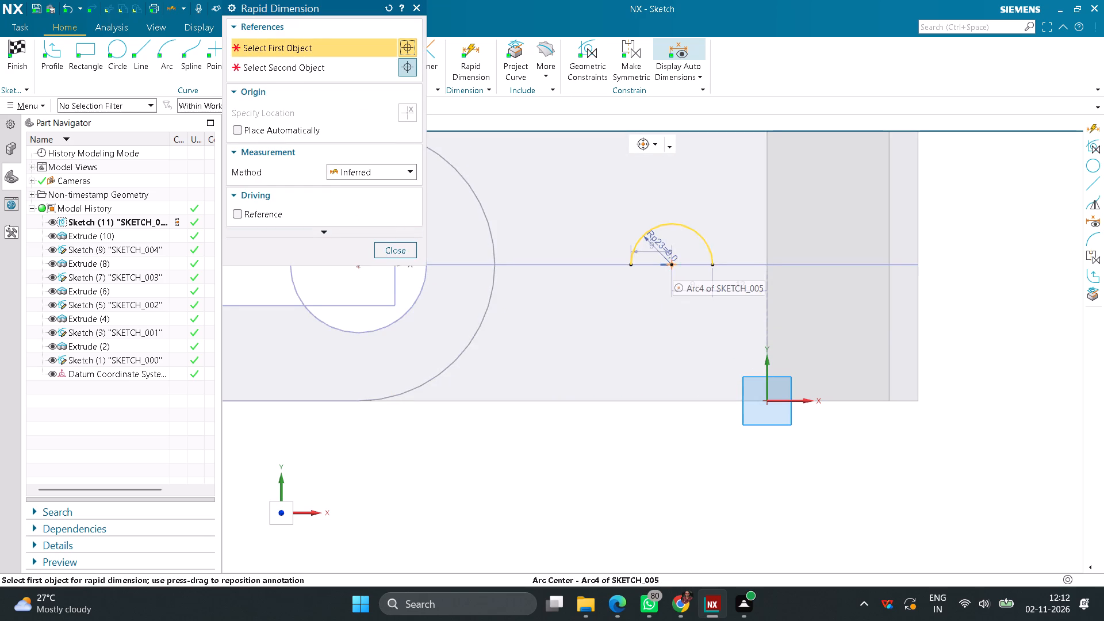
pyautogui.click(671, 263)
pyautogui.scroll(-3, 611, 385)
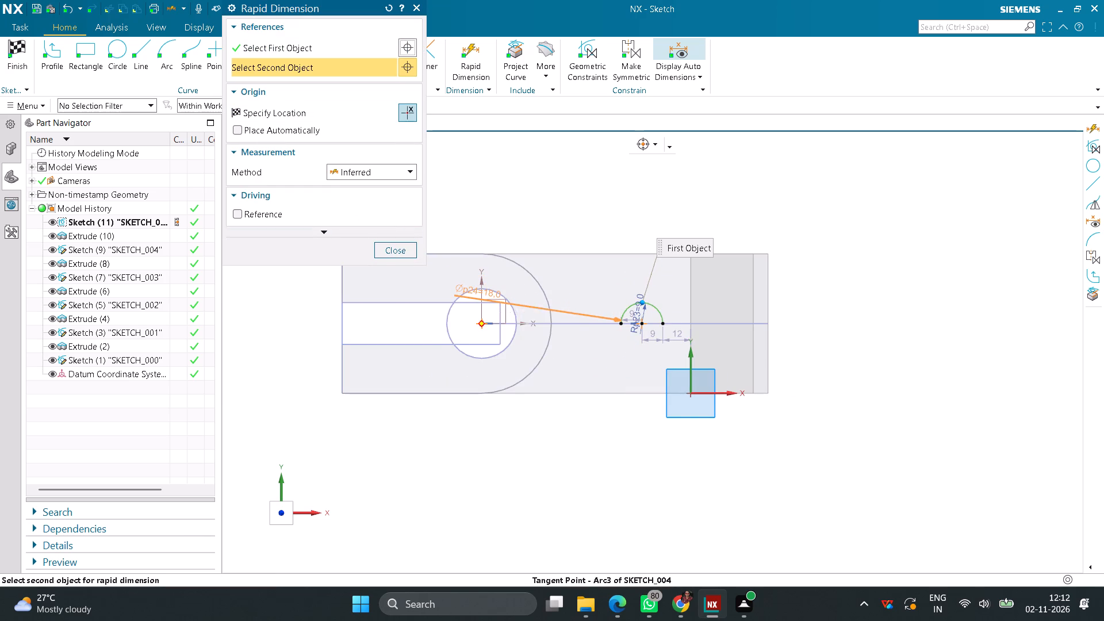
pyautogui.click(482, 316)
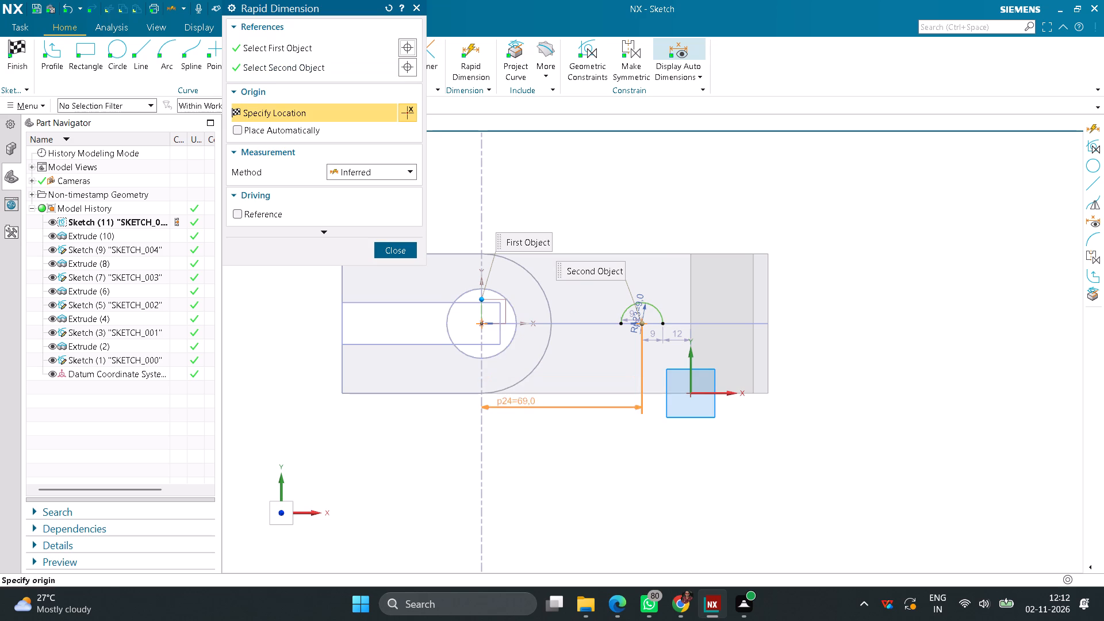
pyautogui.click(523, 436)
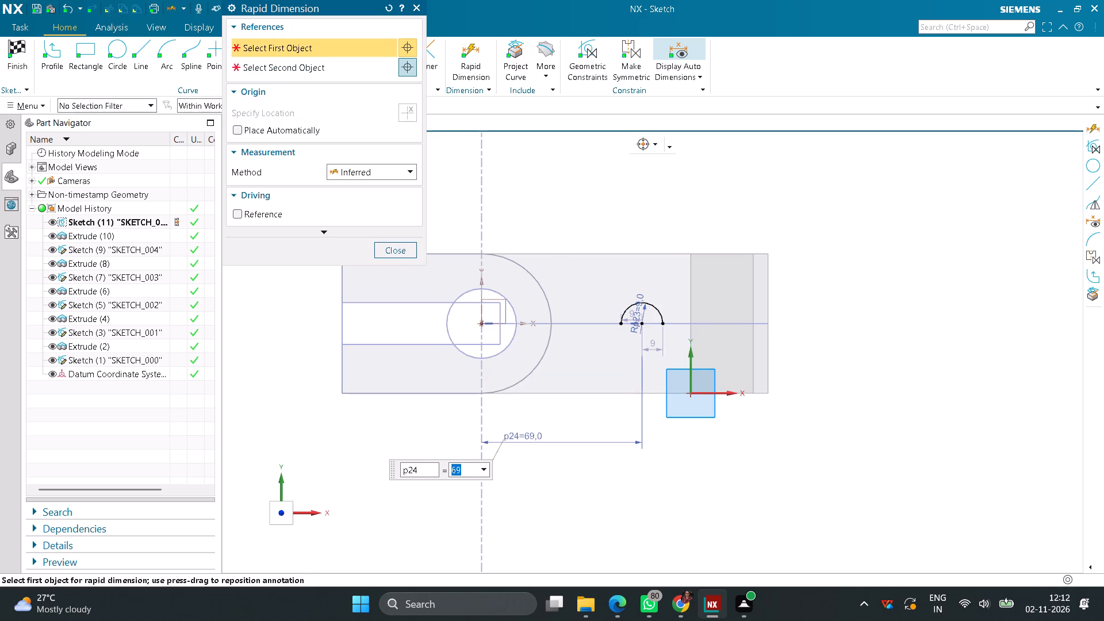
pyautogui.write('30')
pyautogui.press('Return')
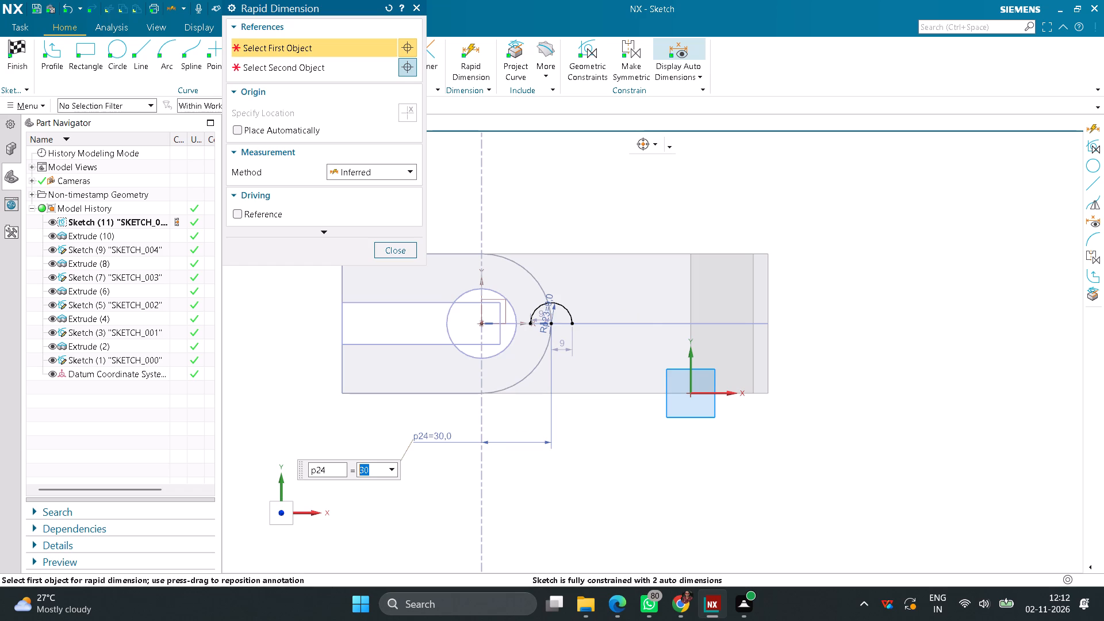
pyautogui.write('60')
pyautogui.press('Return')
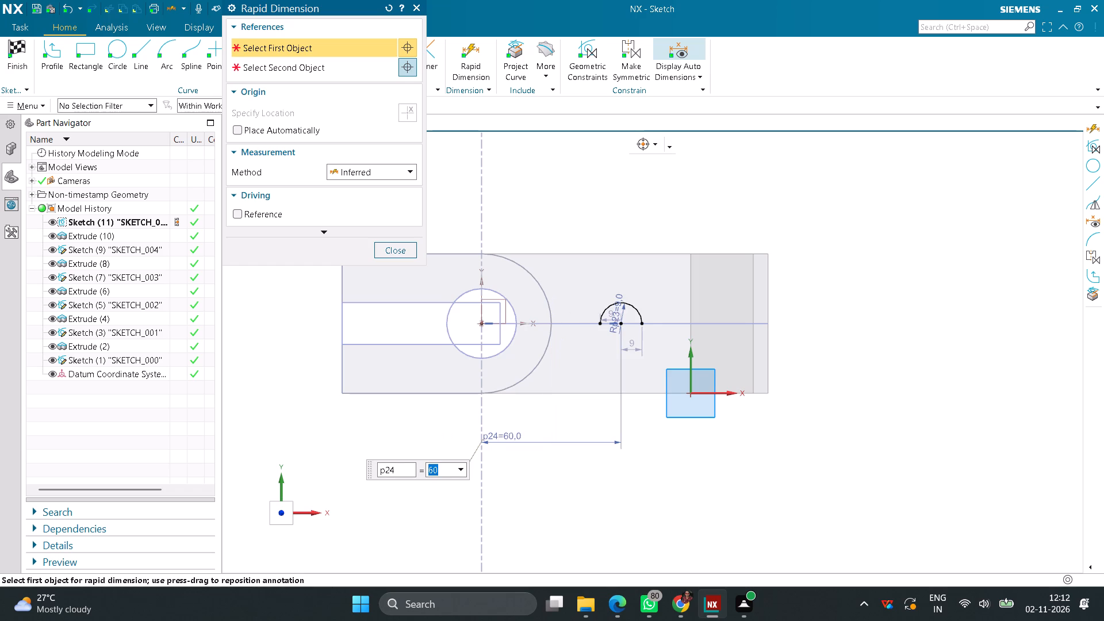
pyautogui.click(405, 247)
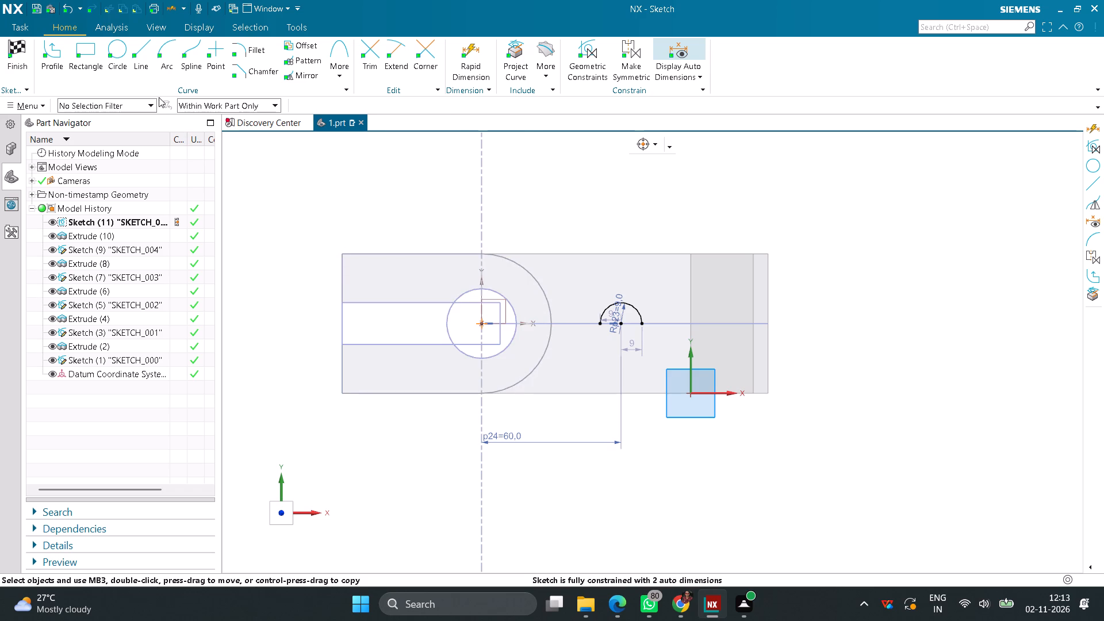
# Draw a vertical line about 24 mm long downward from the arc end nearer the 30 mm hole.
pyautogui.click(139, 56)
pyautogui.scroll(3, 569, 310)
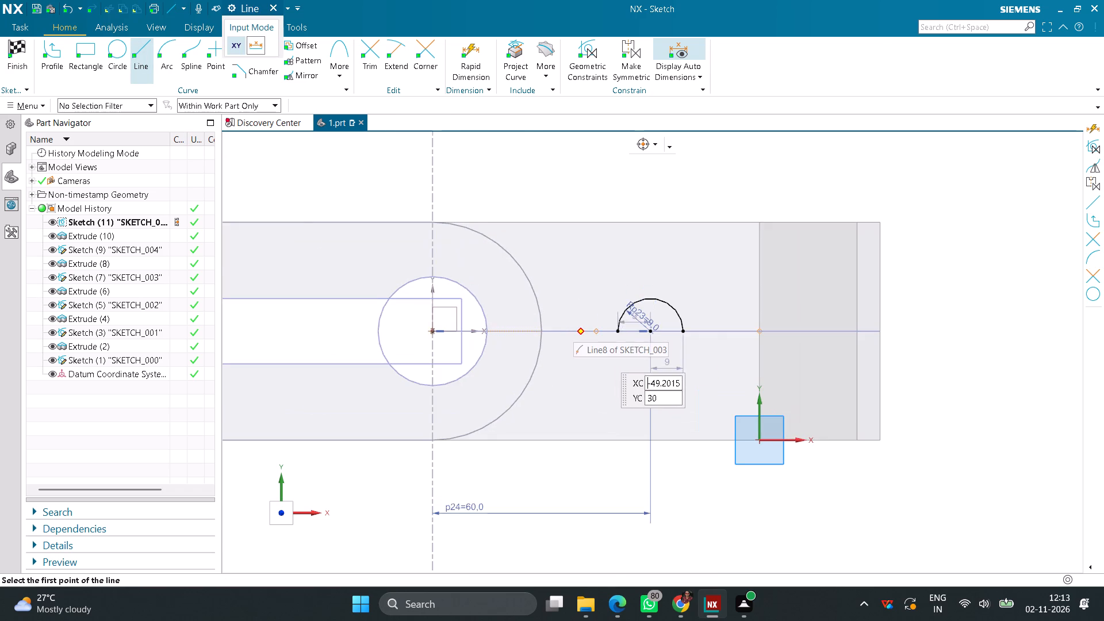
pyautogui.scroll(2, 581, 332)
pyautogui.click(654, 333)
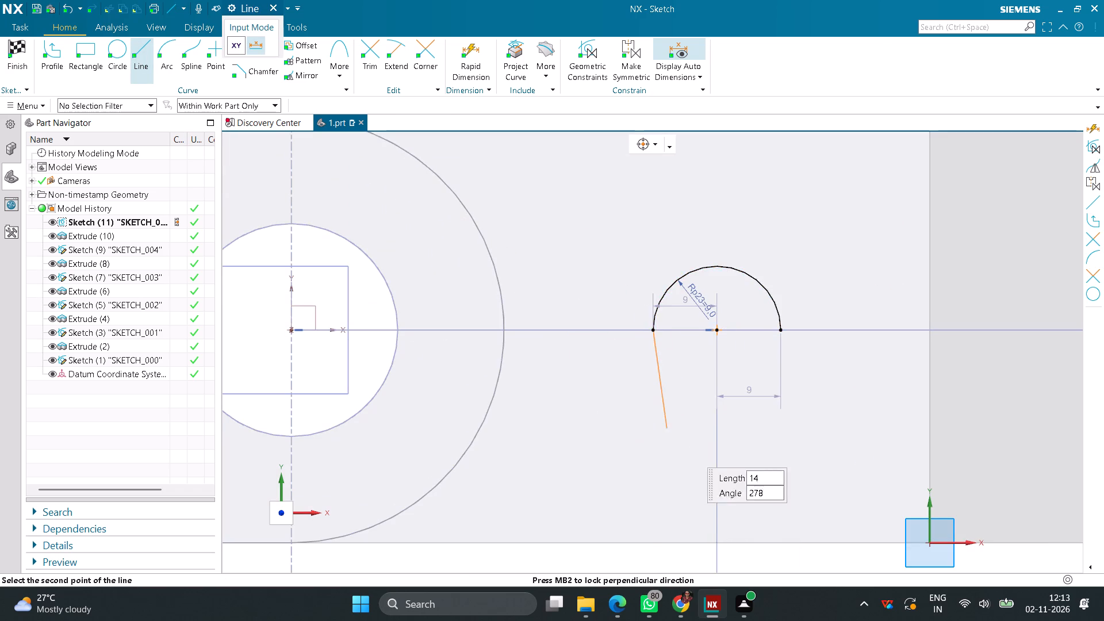
pyautogui.click(650, 500)
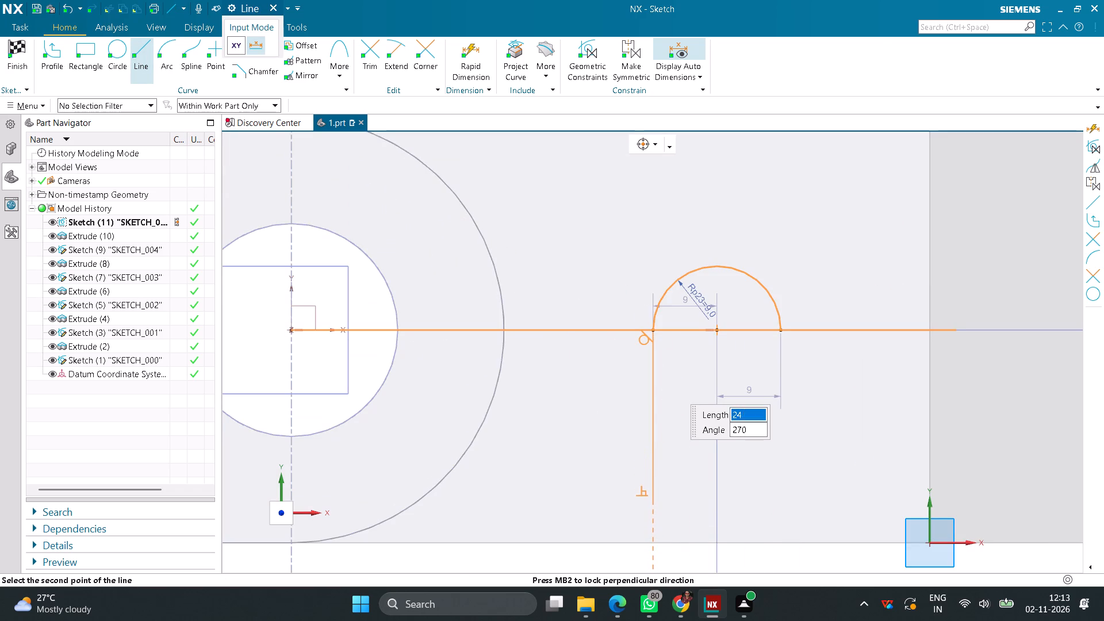
# Draw a 30 mm vertical line from the arc's free end down to the arm's lower edge.
pyautogui.click(781, 331)
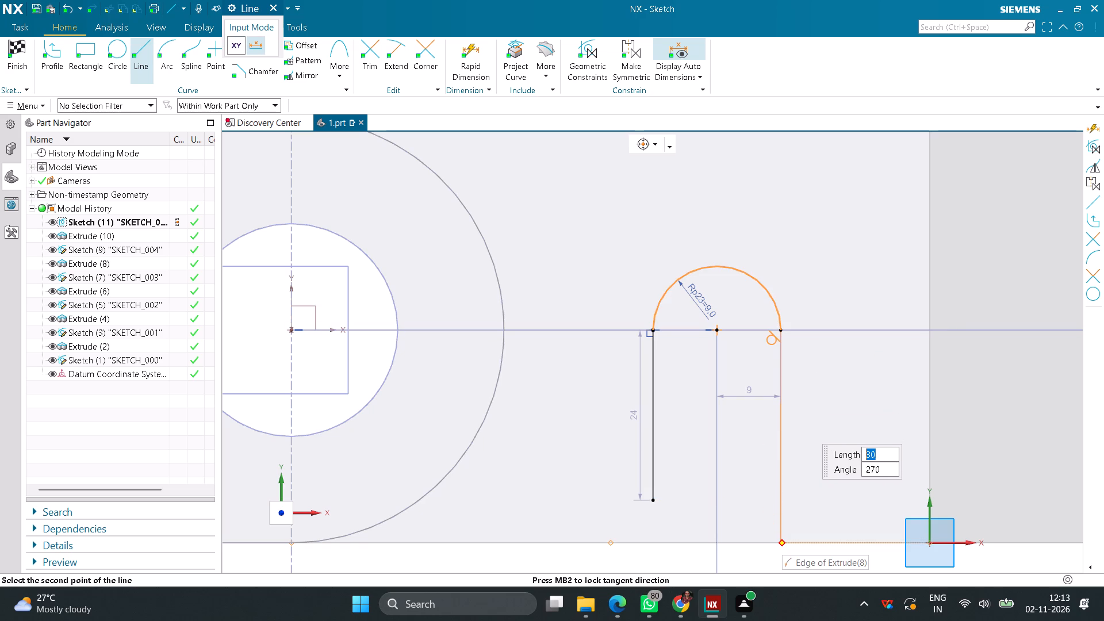
pyautogui.click(782, 540)
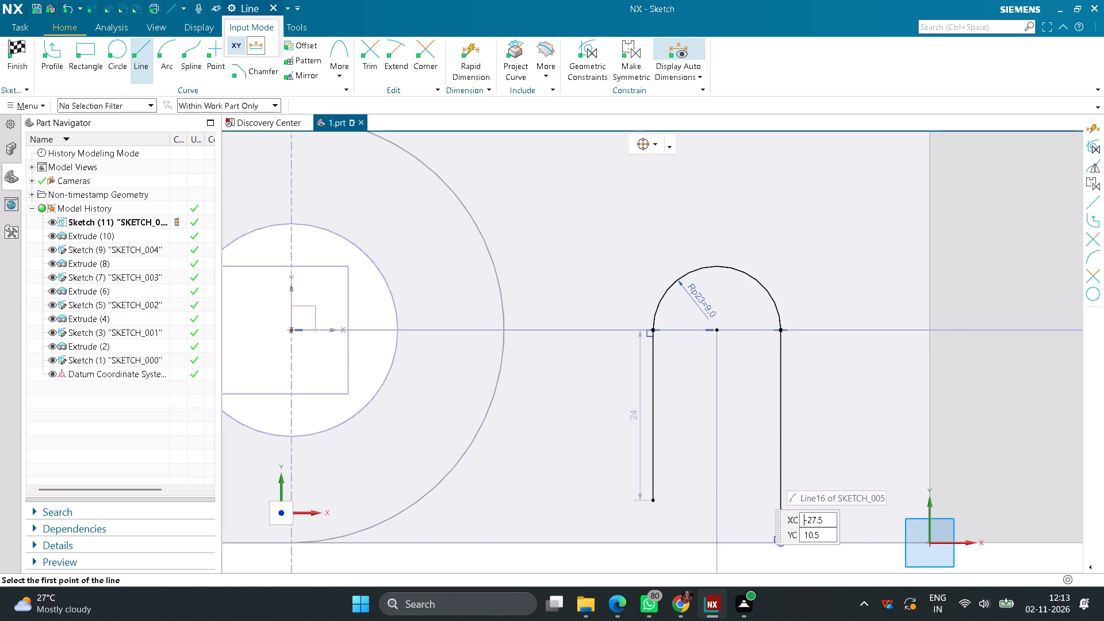
pyautogui.middleClick(659, 509)
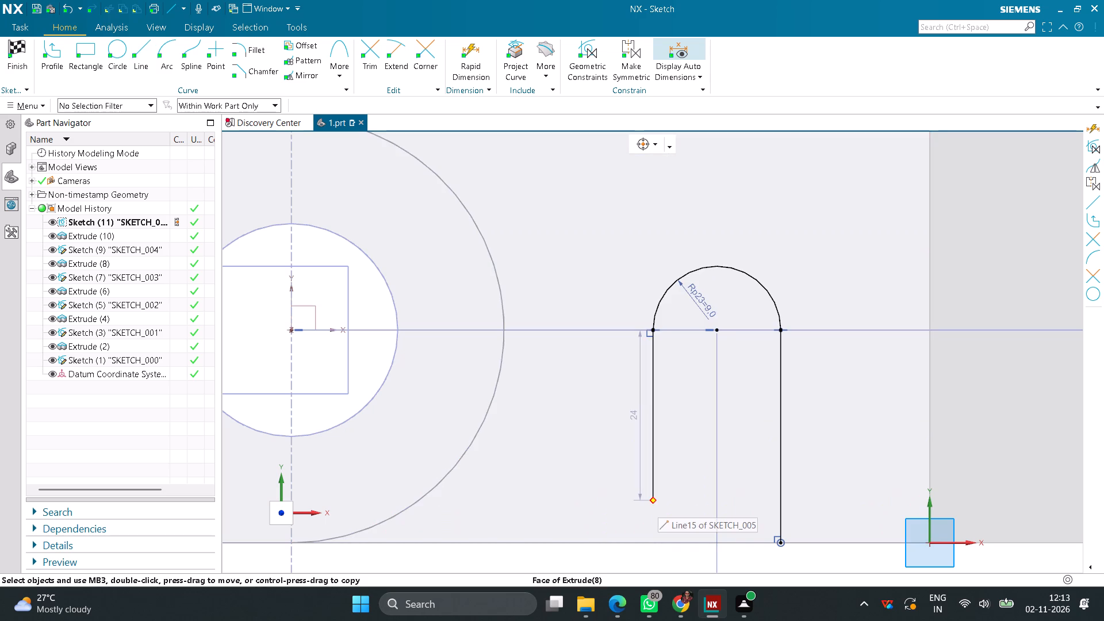
# Extend the shorter vertical line by moving its lower endpoint onto the arm's lower edge.
pyautogui.moveTo(654, 500); pyautogui.dragTo(654, 543)
pyautogui.click(654, 543)
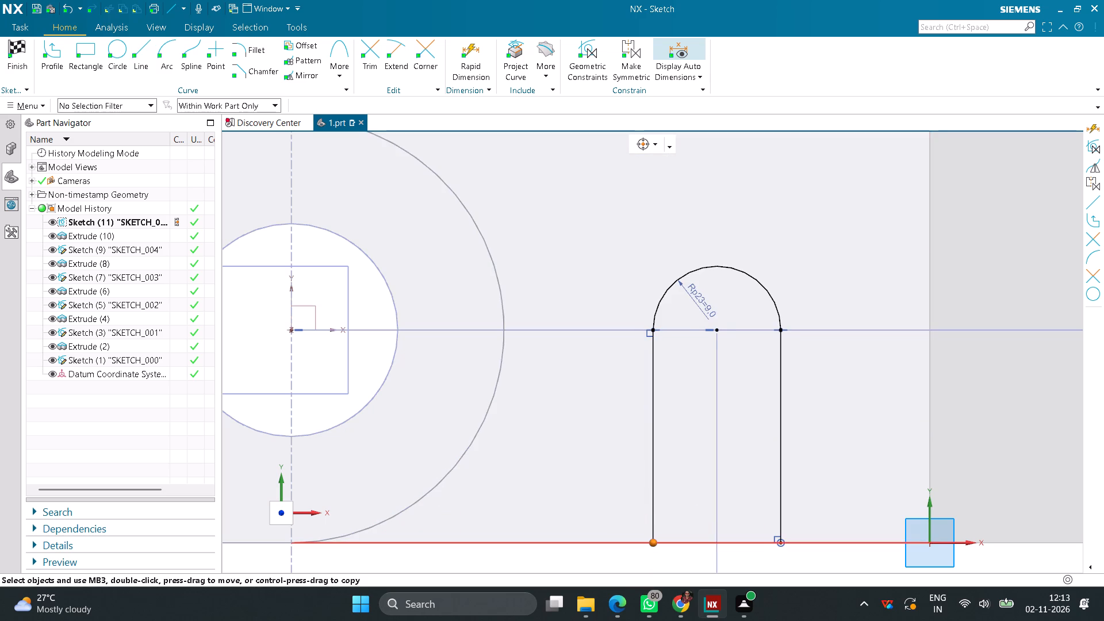
# Close the slot profile with a horizontal line joining the lower ends of both vertical lines, and finish the sketch.
pyautogui.click(144, 61)
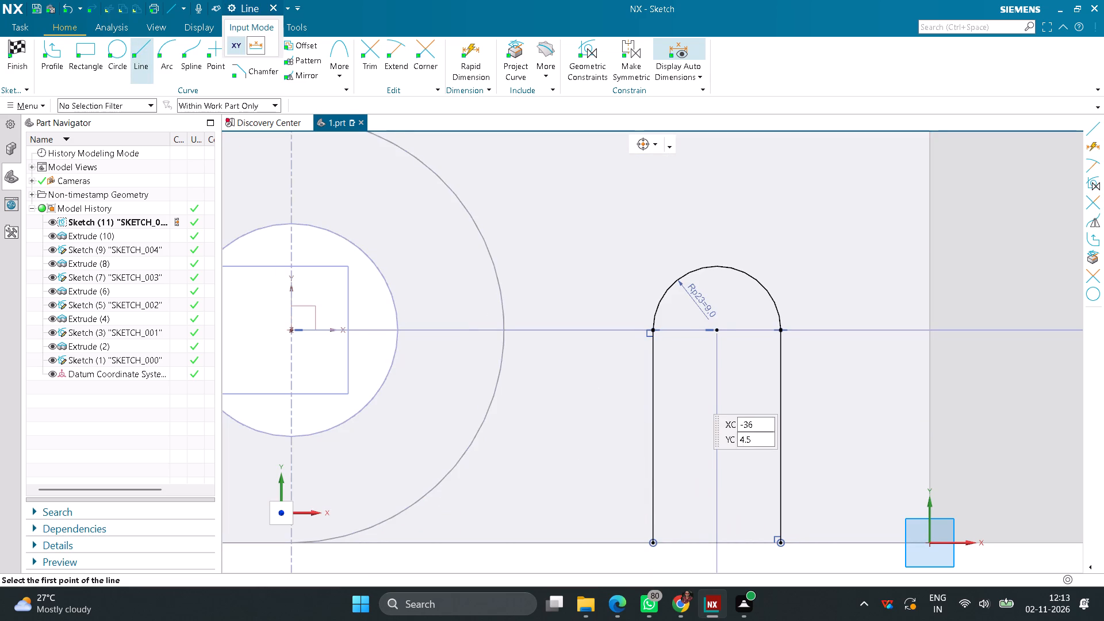
pyautogui.click(652, 547)
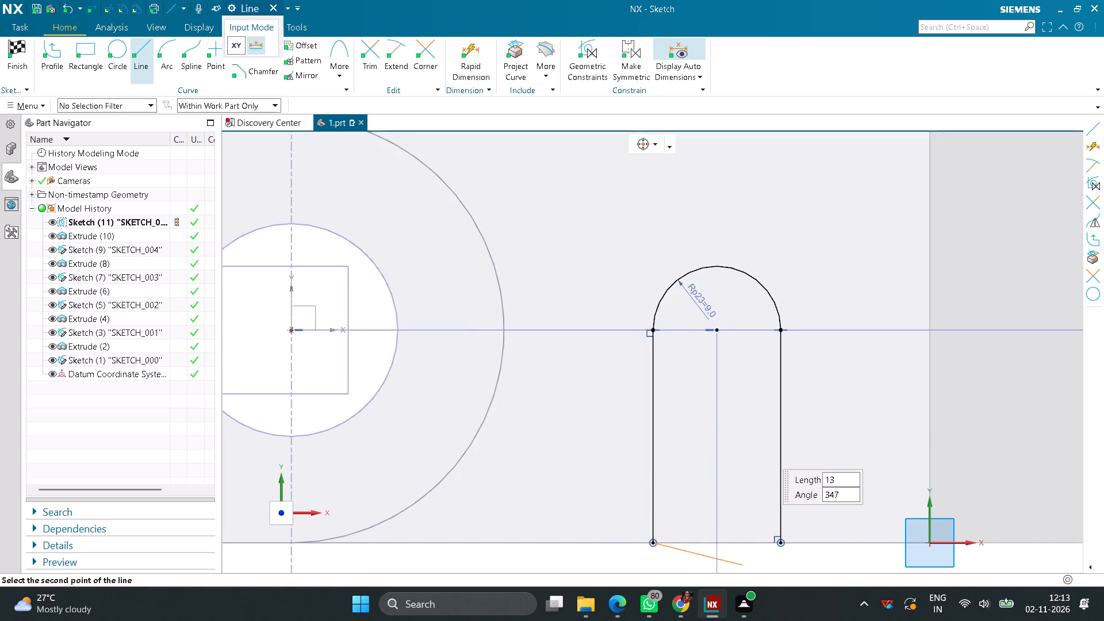
pyautogui.click(778, 545)
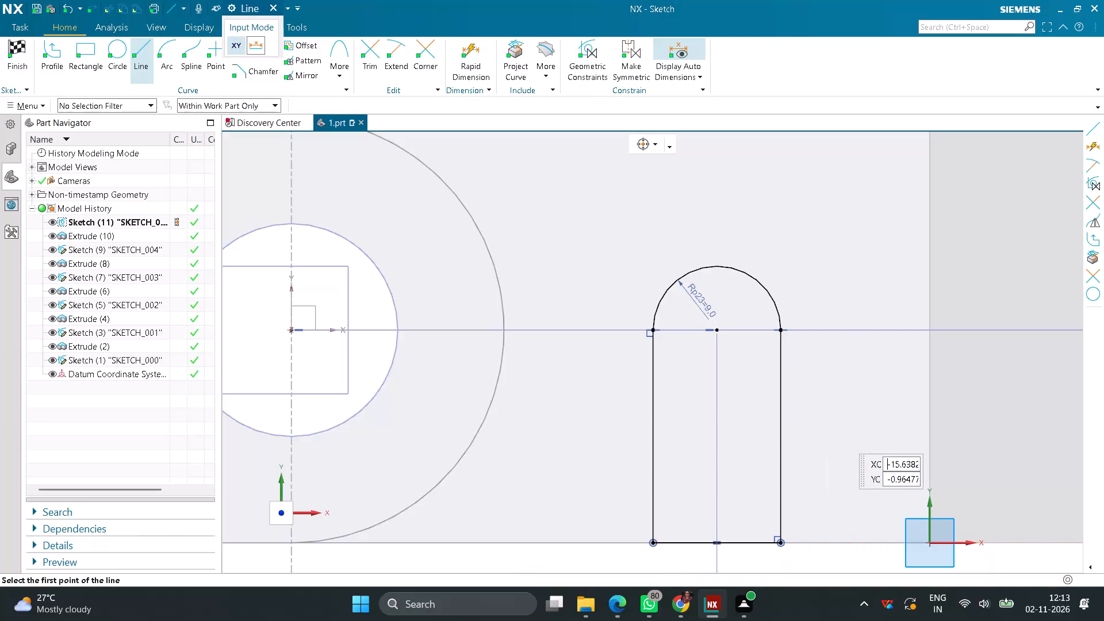
pyautogui.scroll(-7, 804, 518)
pyautogui.middleClick(799, 368)
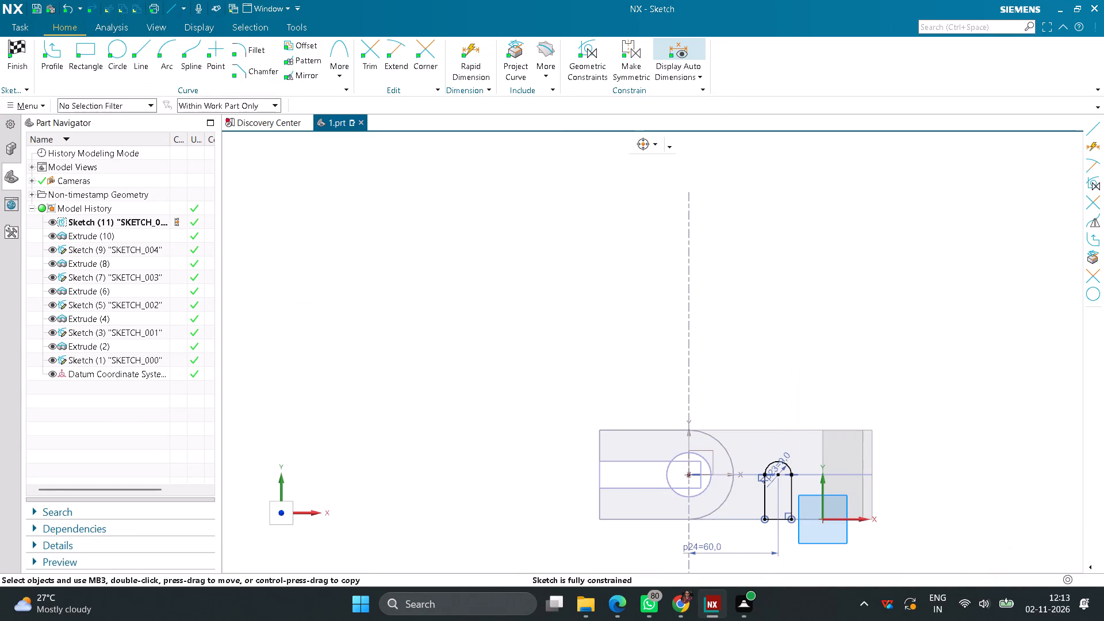
pyautogui.click(21, 49)
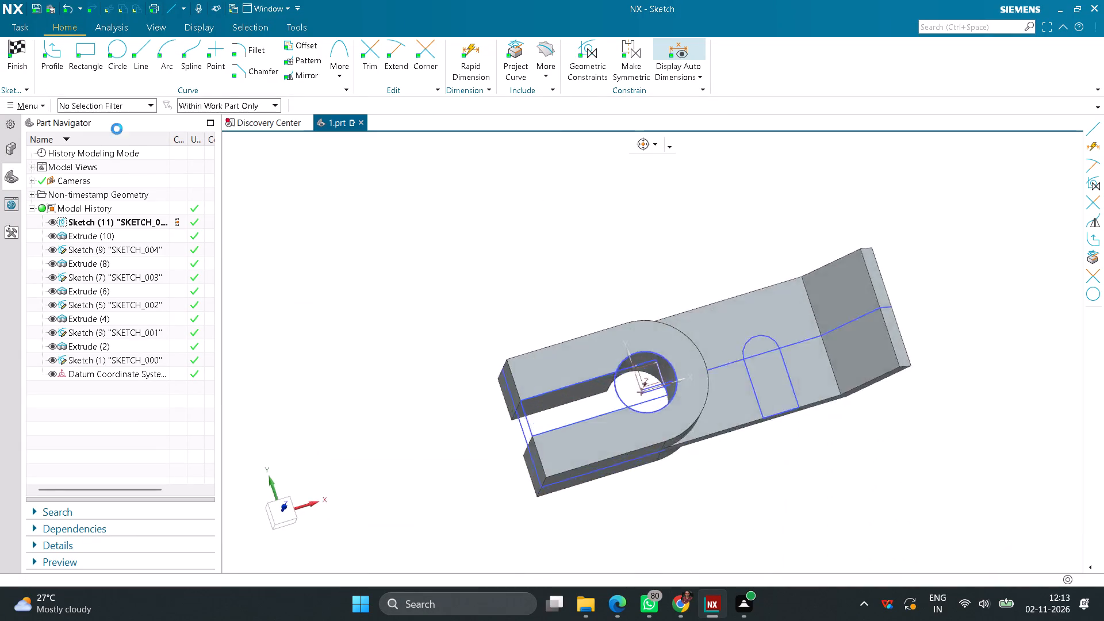
# Extrude the slot profile 60 mm in the reversed direction as a Subtract cut through the arm.
pyautogui.click(96, 59)
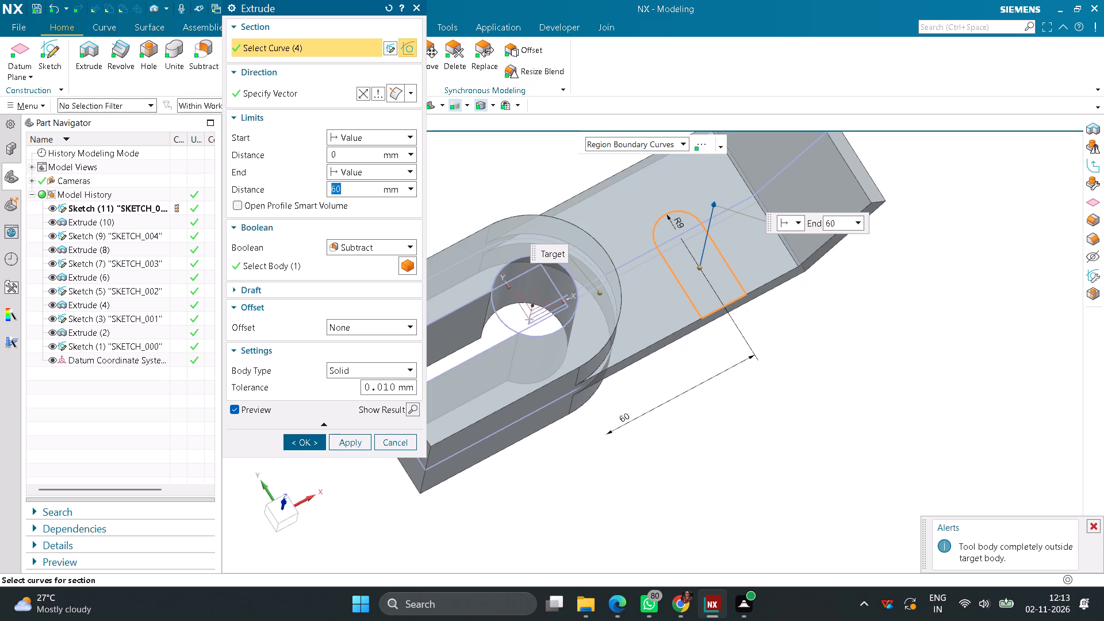
pyautogui.scroll(-2, 708, 393)
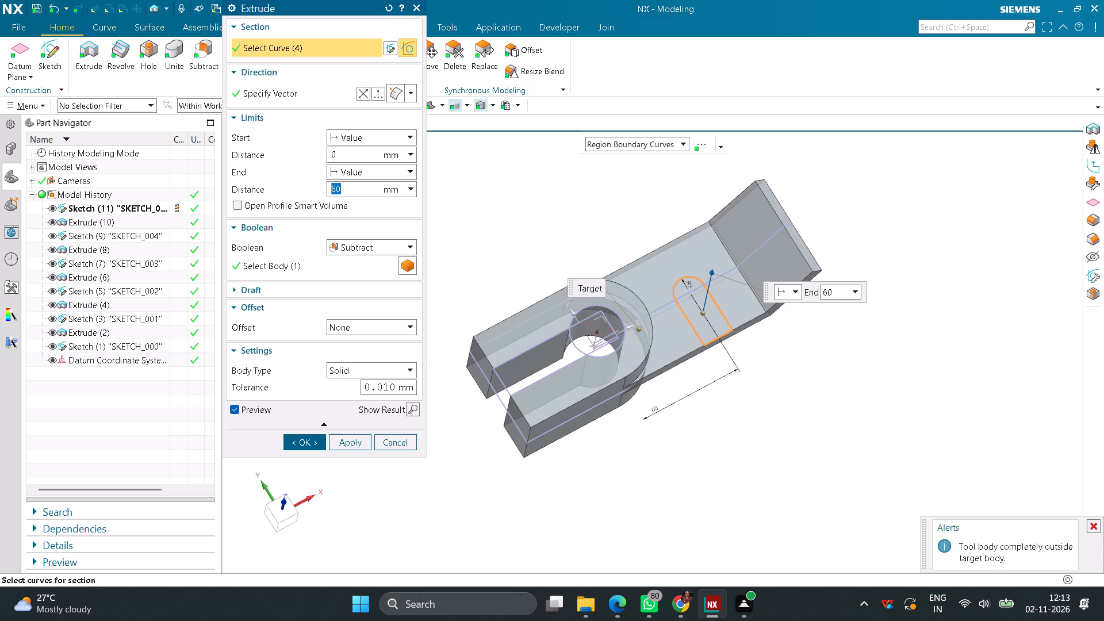
pyautogui.click(365, 87)
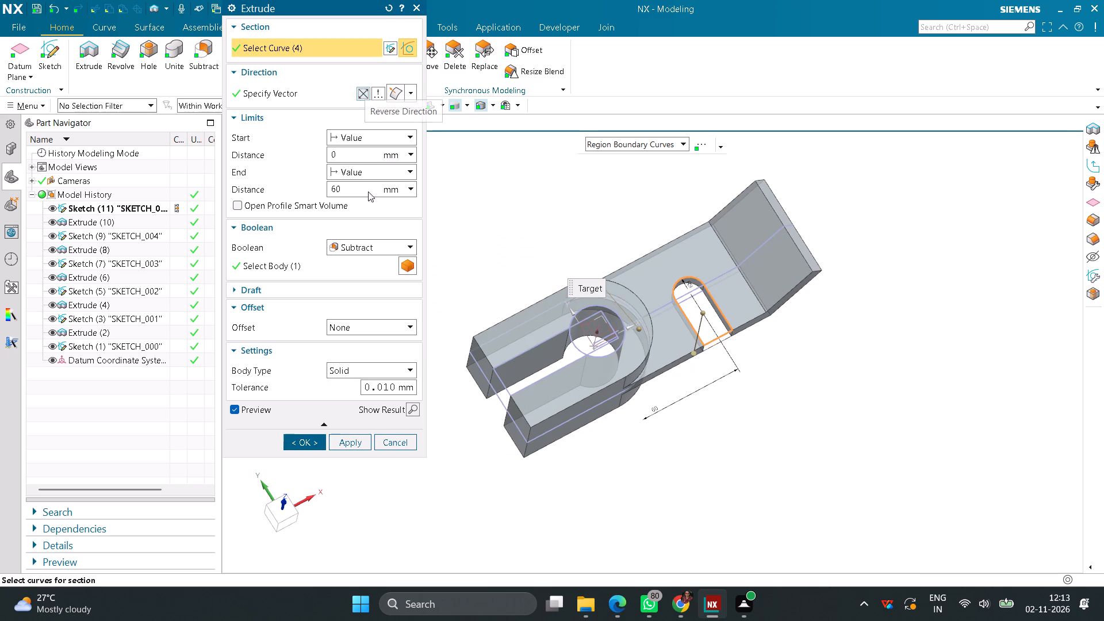
pyautogui.click(311, 446)
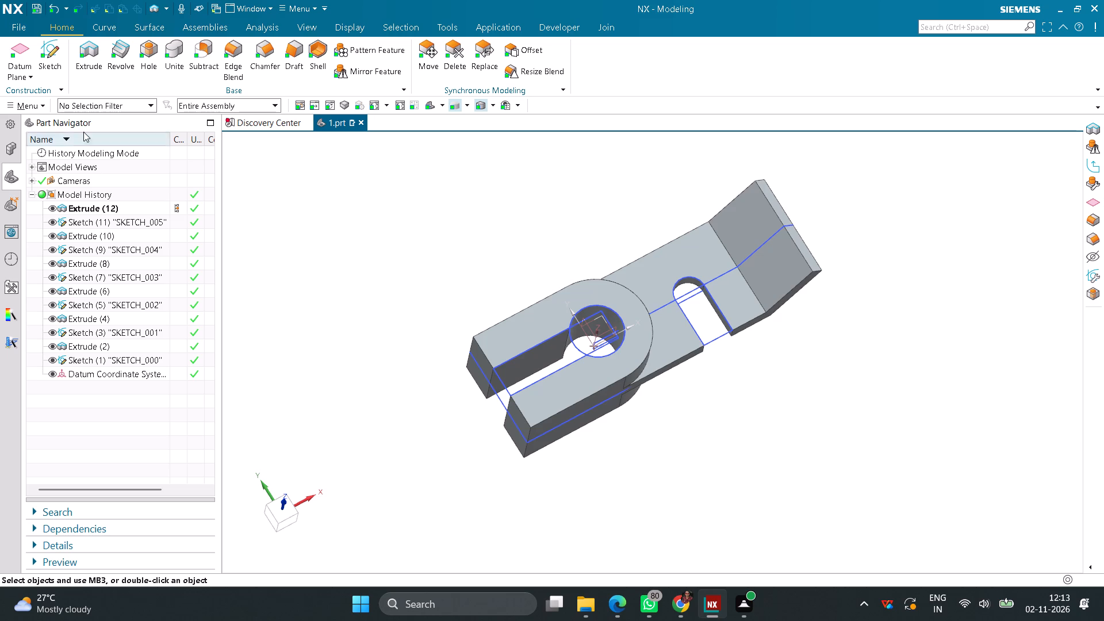
# Create a sketch on the inclined face of the bent arm and start the Circle command.
pyautogui.click(53, 52)
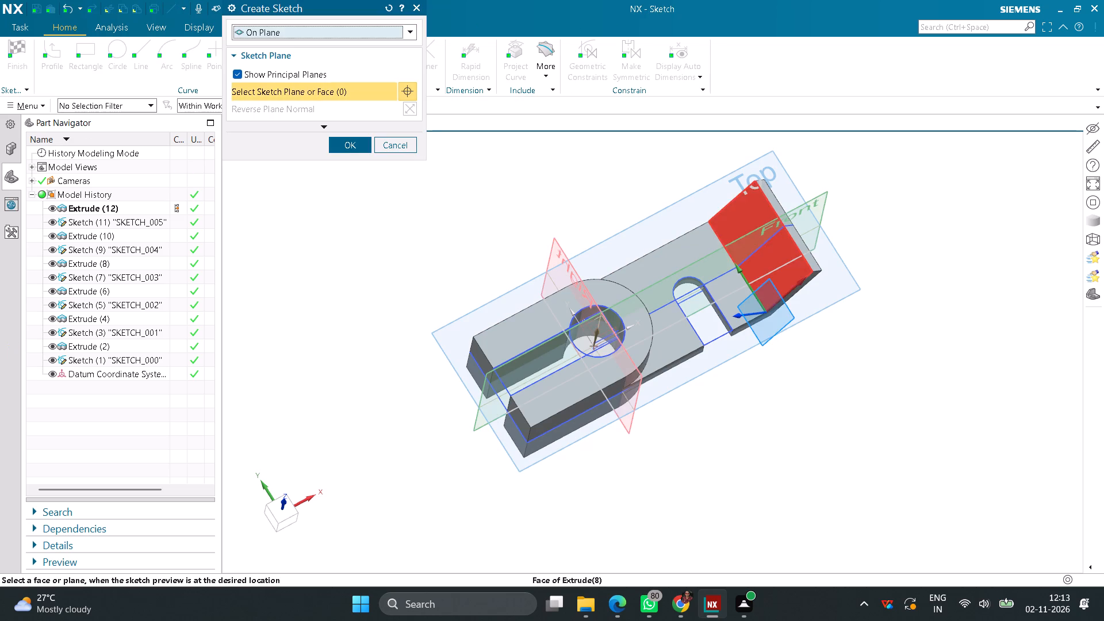
pyautogui.click(777, 281)
pyautogui.click(358, 149)
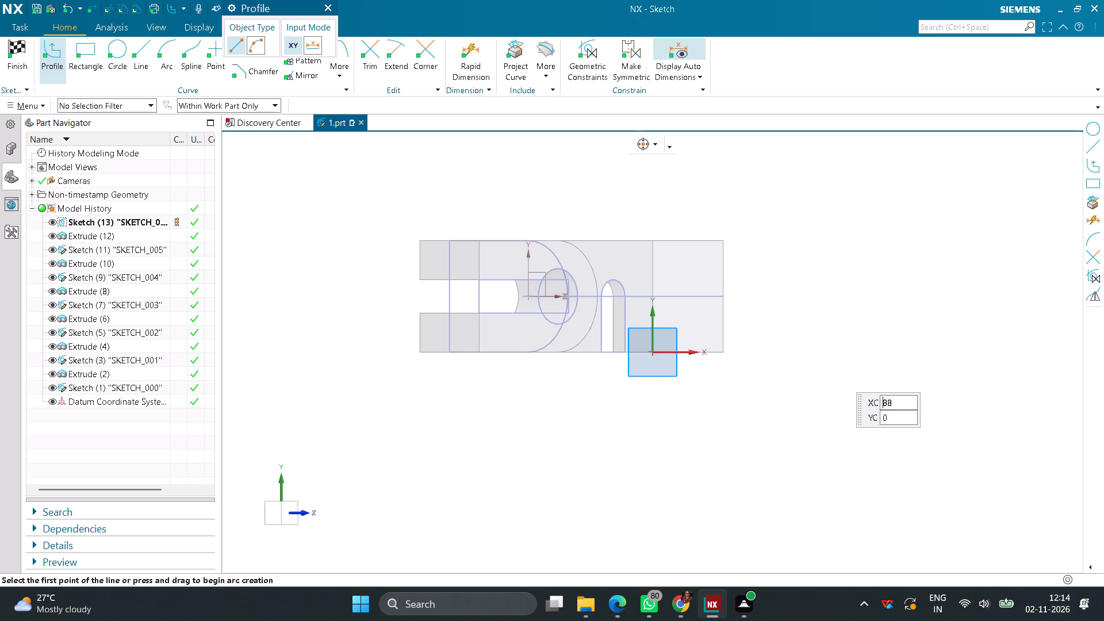
pyautogui.click(112, 55)
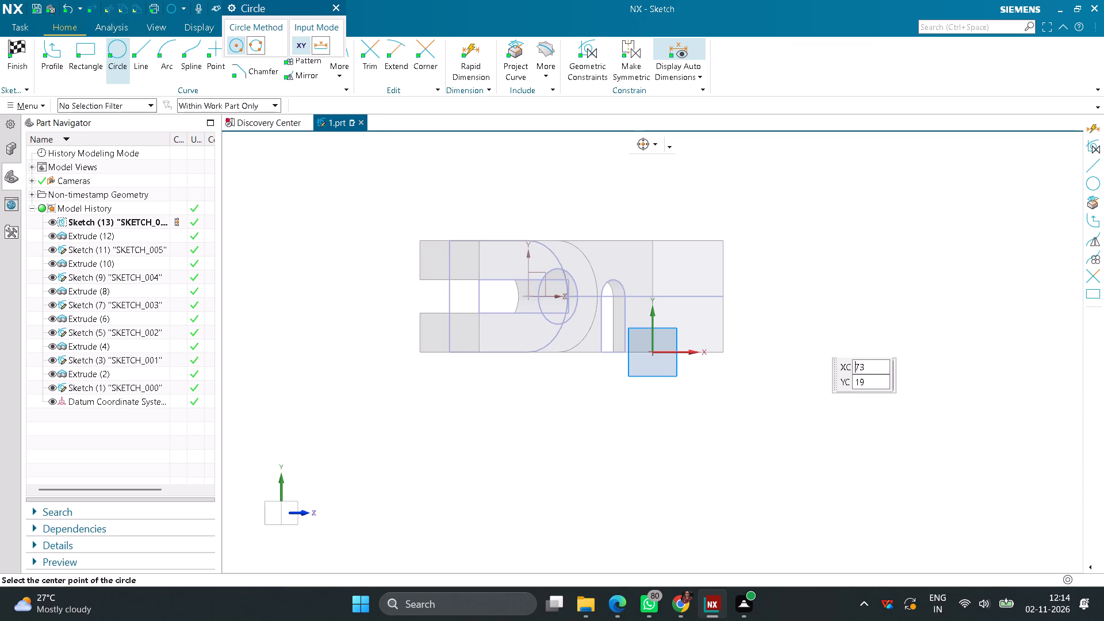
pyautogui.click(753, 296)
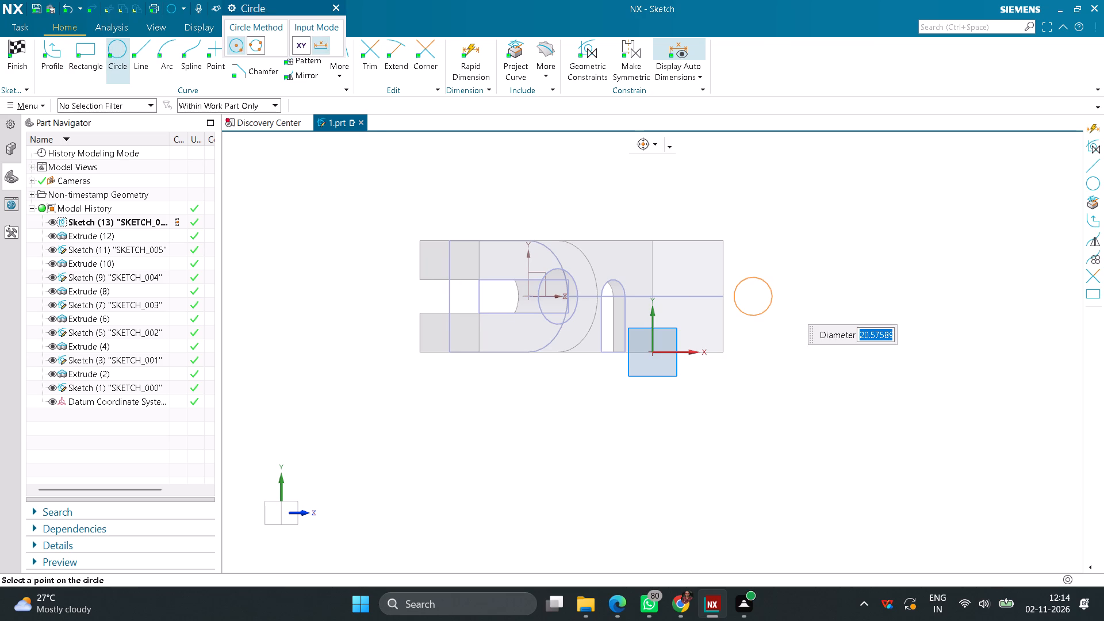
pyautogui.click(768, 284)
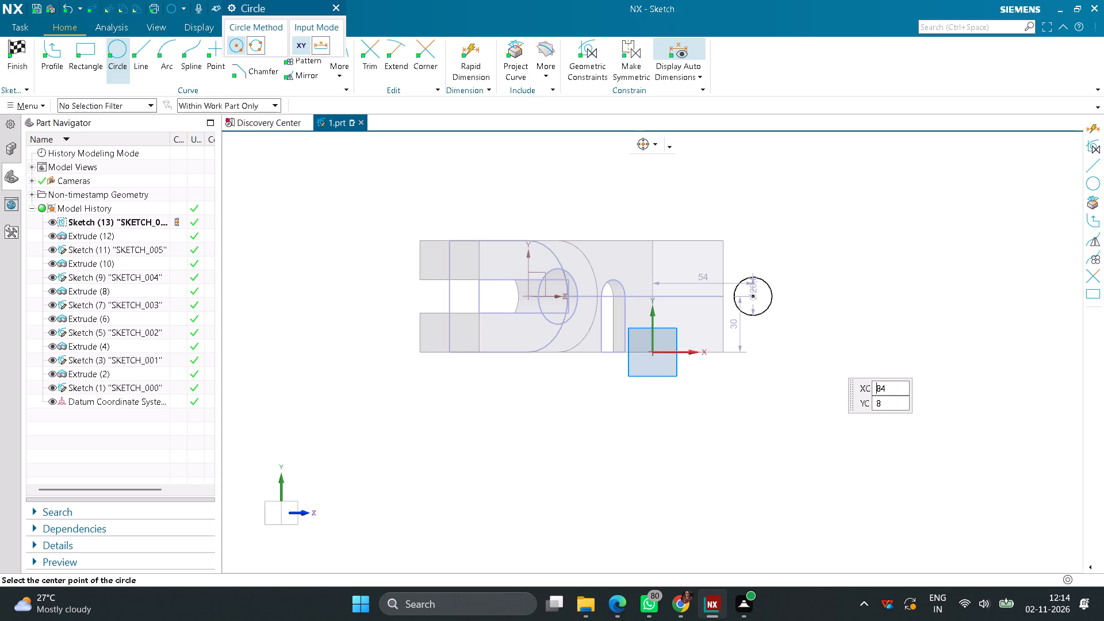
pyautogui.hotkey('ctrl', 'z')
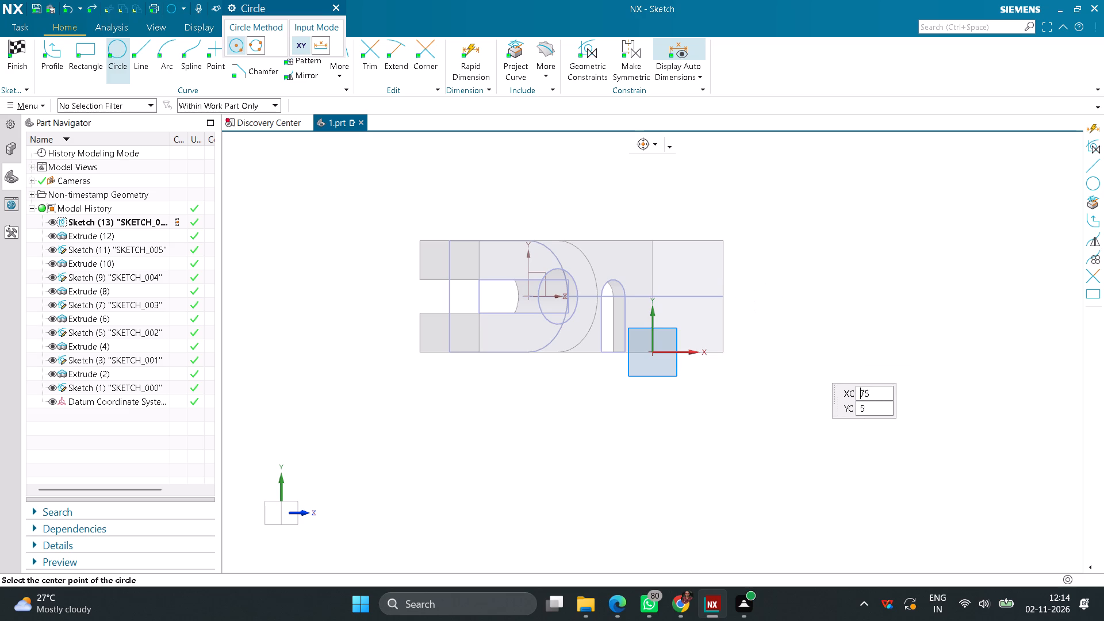
# Draw a 30 mm diameter circle beyond the arm's free end, about 68 mm horizontally and 36 mm vertically from the sketch origin.
pyautogui.click(780, 285)
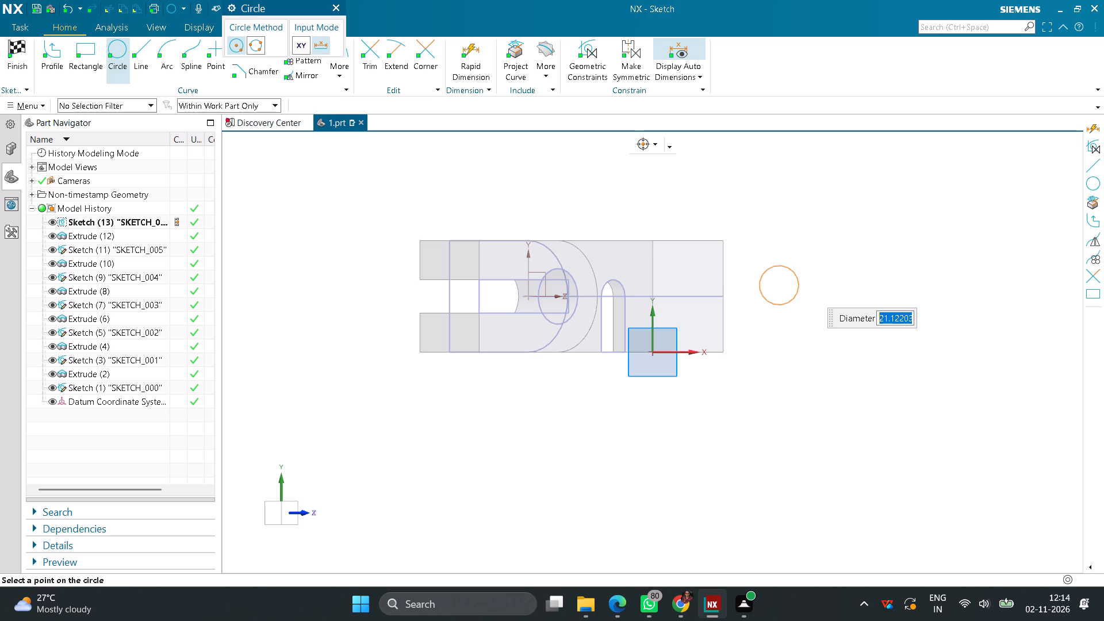
pyautogui.write('30')
pyautogui.press('Return')
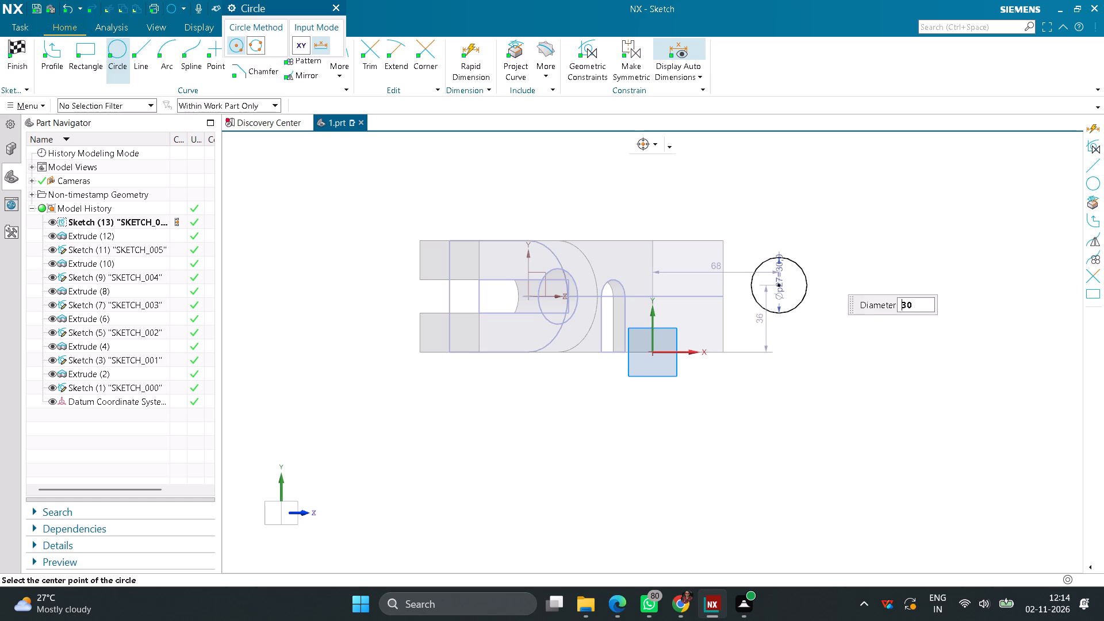
pyautogui.middleClick(836, 239)
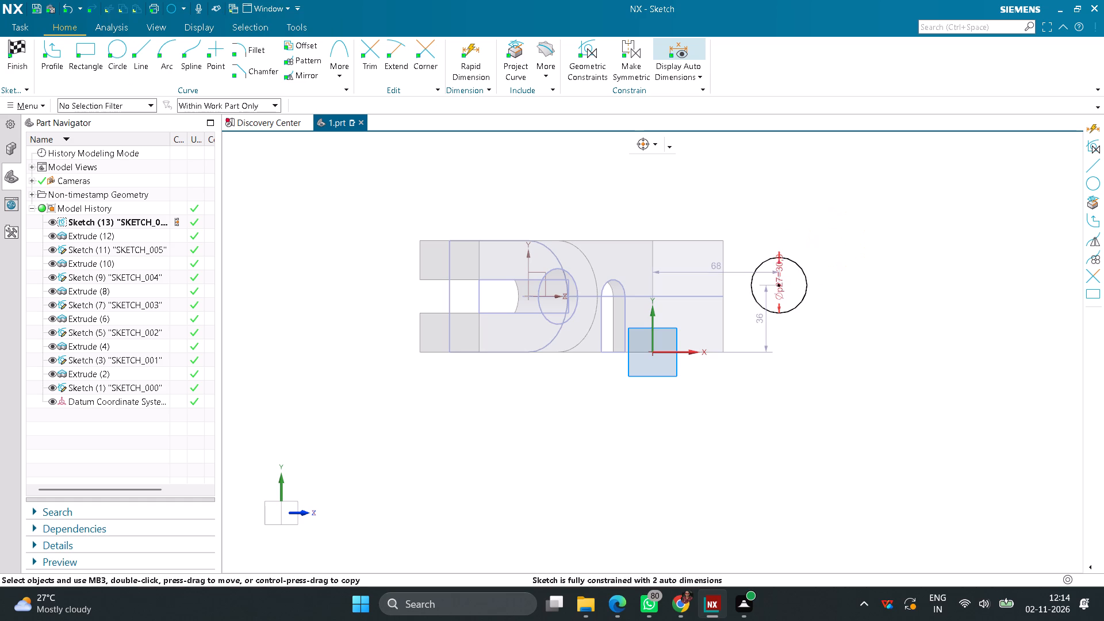
# Set the vertical distance from the sketch origin to the circle's centre to 30 mm.
pyautogui.doubleClick(766, 327)
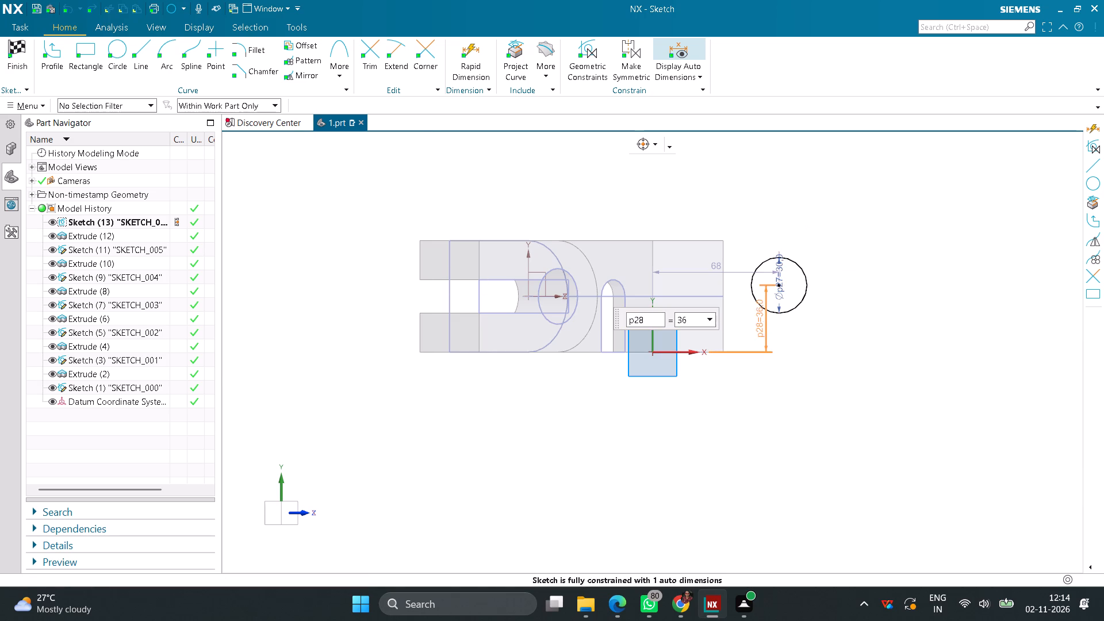
pyautogui.write('30')
pyautogui.press('Return')
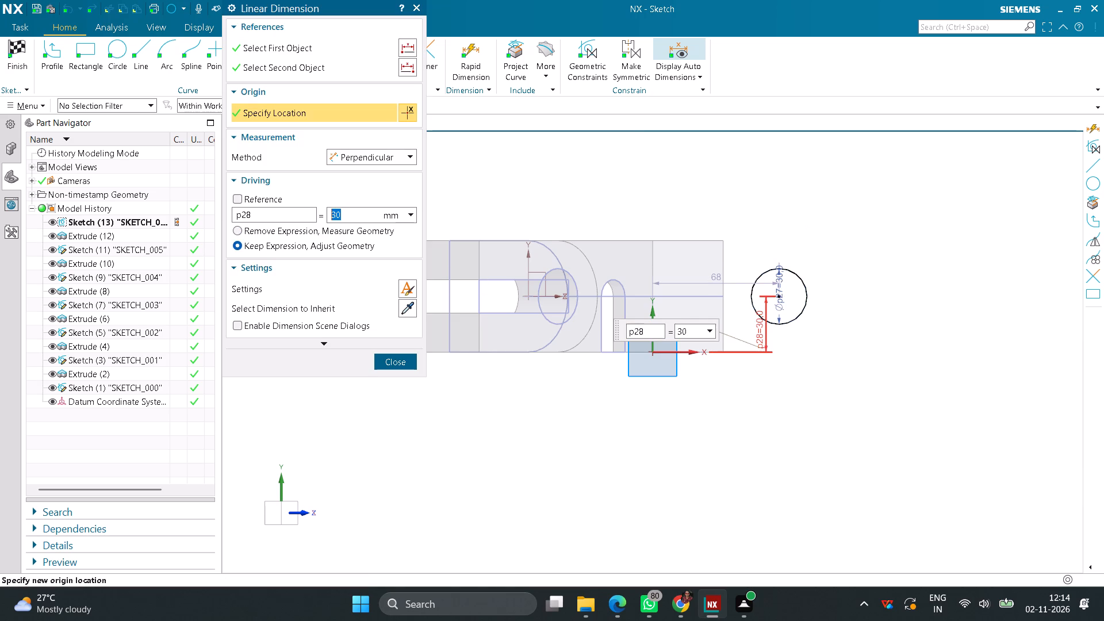
# Set the horizontal distance from the sketch origin to the circle's centre to 38+7.5 mm, and finish the sketch.
pyautogui.doubleClick(728, 281)
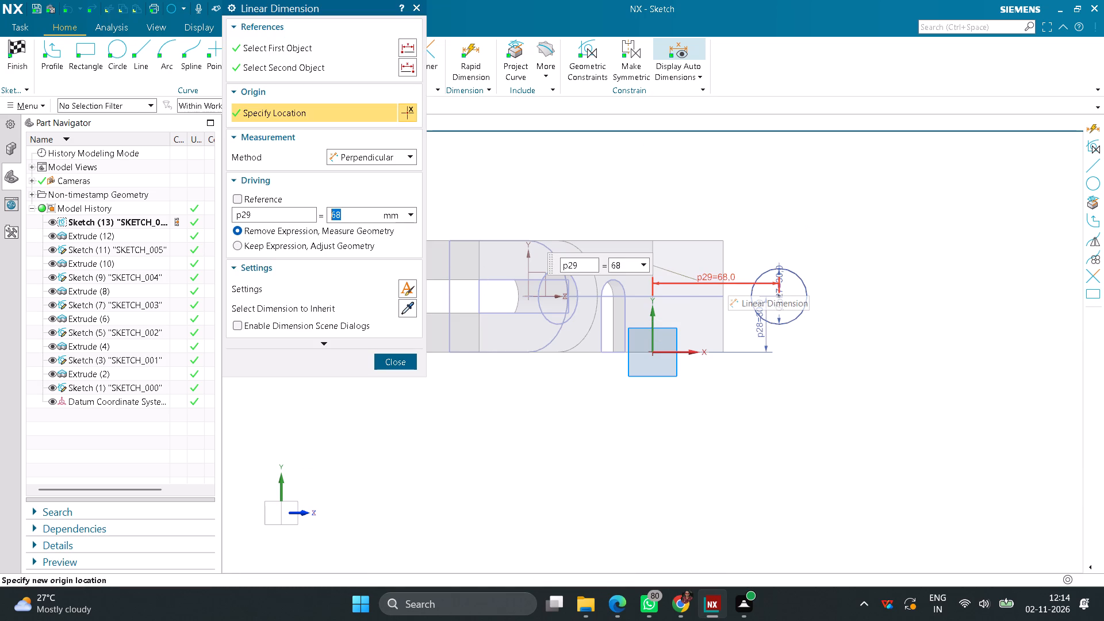
pyautogui.write('38+')
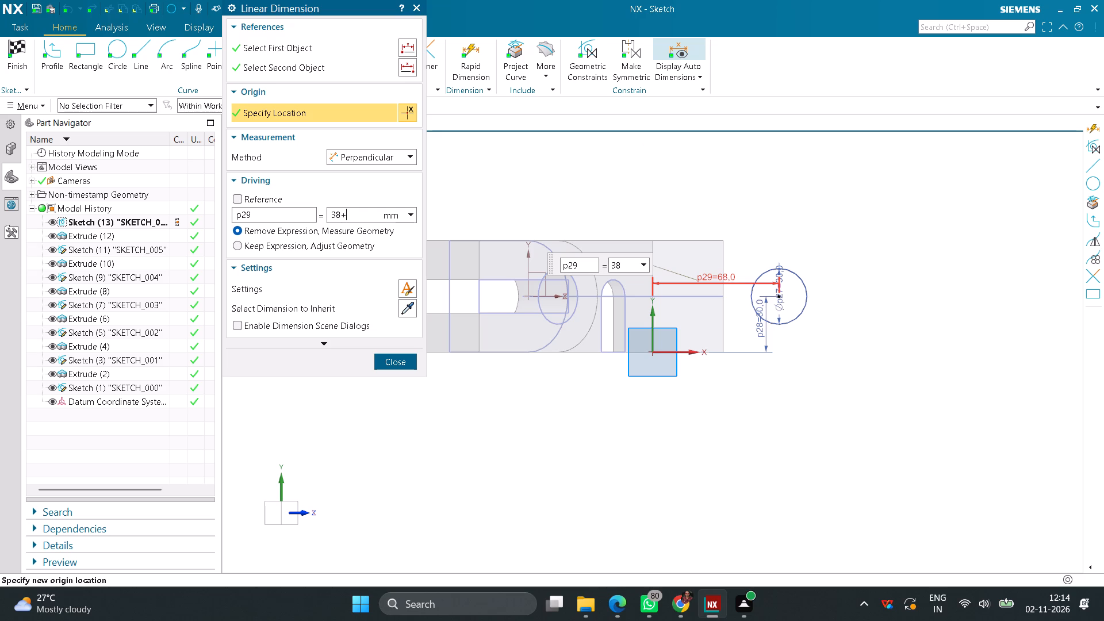
pyautogui.write('7.5')
pyautogui.press('Return')
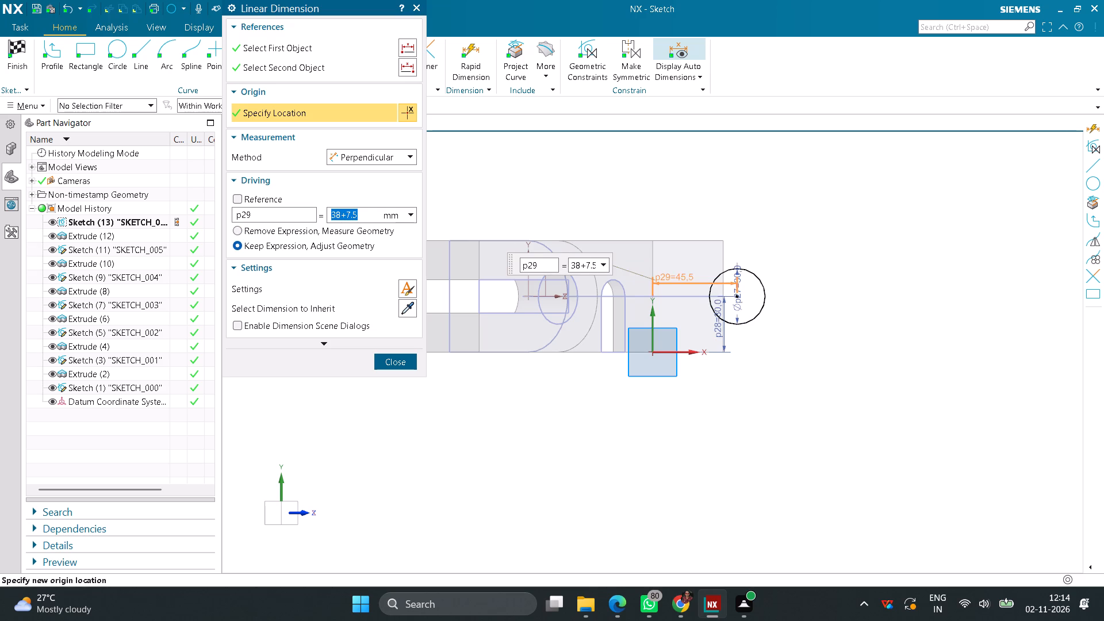
pyautogui.click(398, 364)
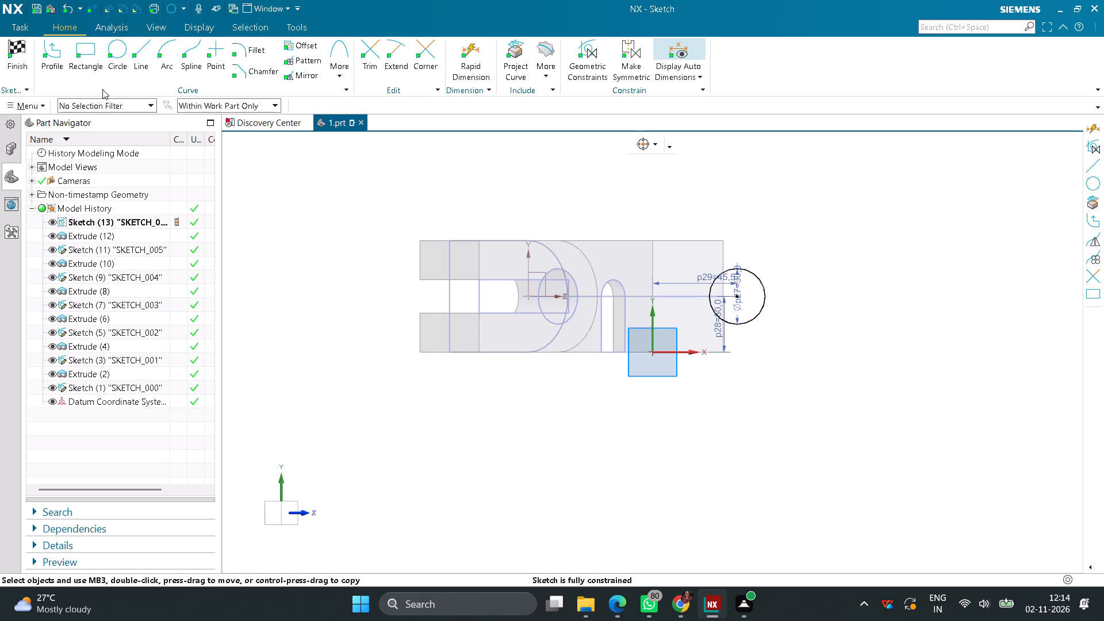
pyautogui.click(25, 58)
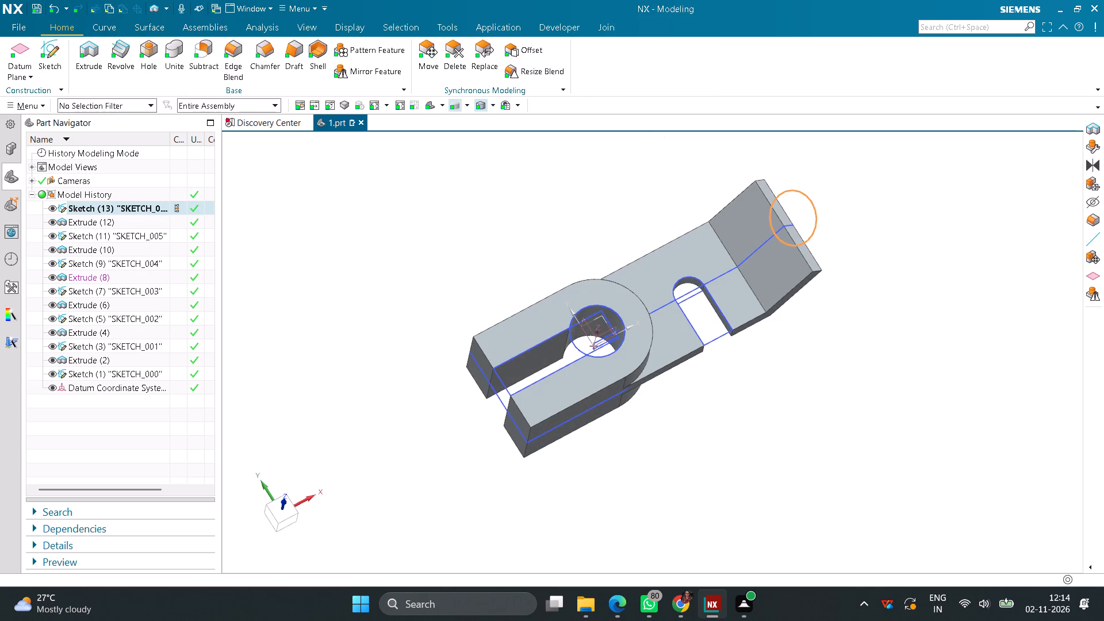
# Extrude the 30 mm circle 9 mm in the reversed direction and unite it with the bent-arm body.
pyautogui.click(87, 61)
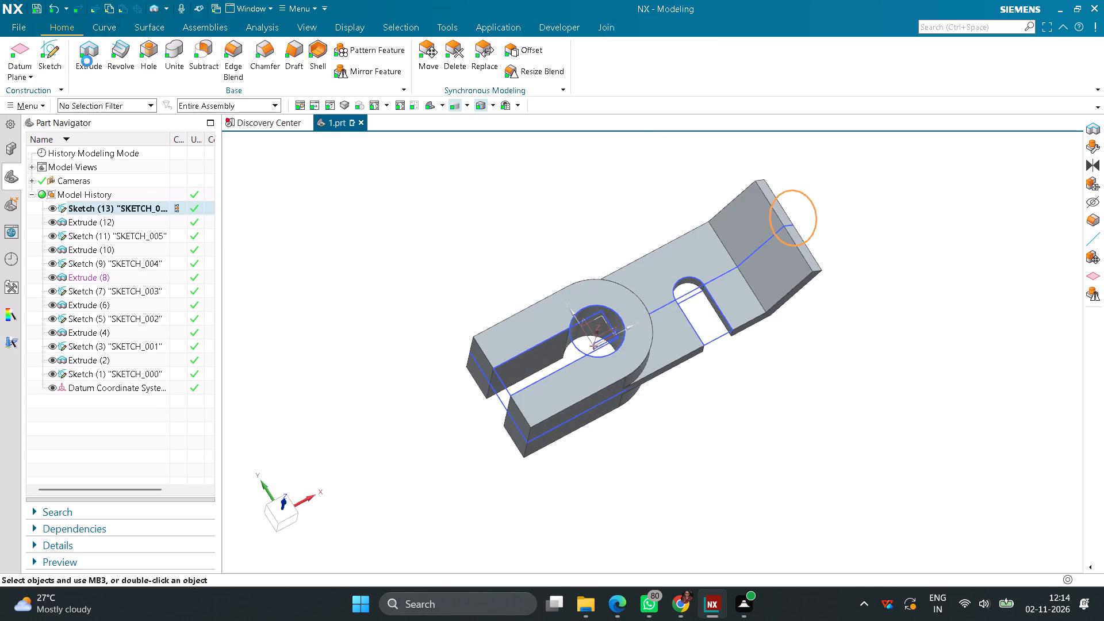
pyautogui.click(399, 250)
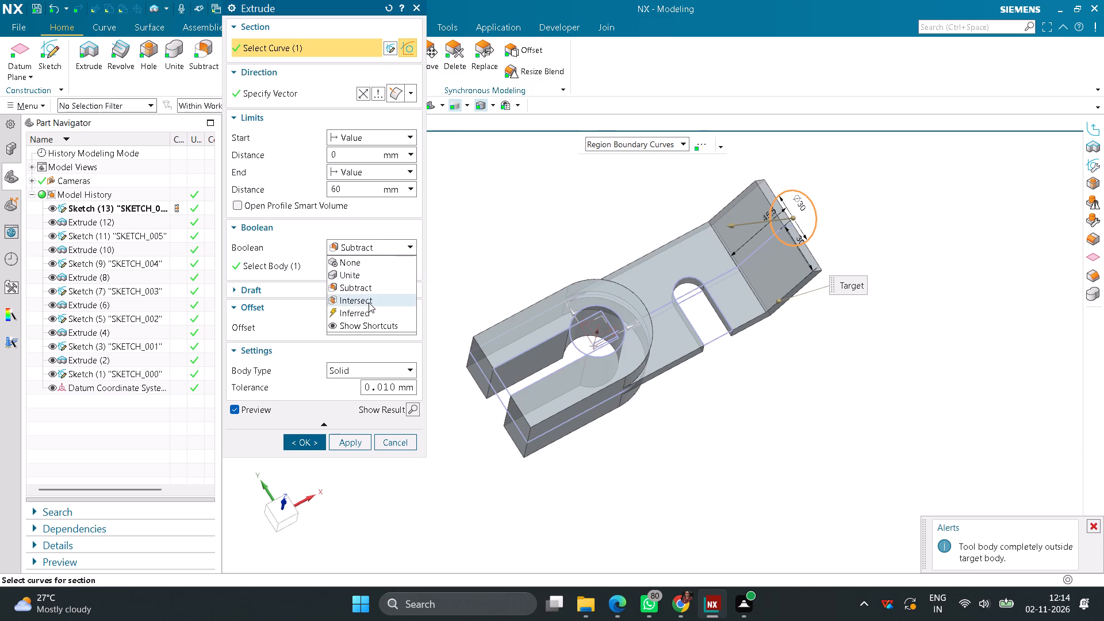
pyautogui.click(369, 302)
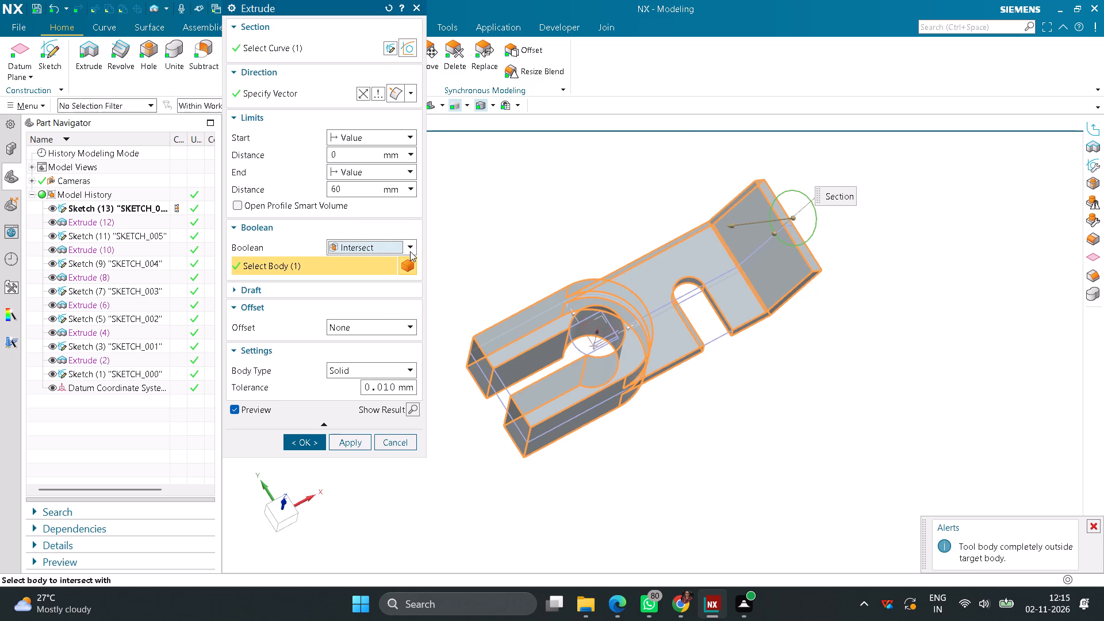
pyautogui.click(410, 251)
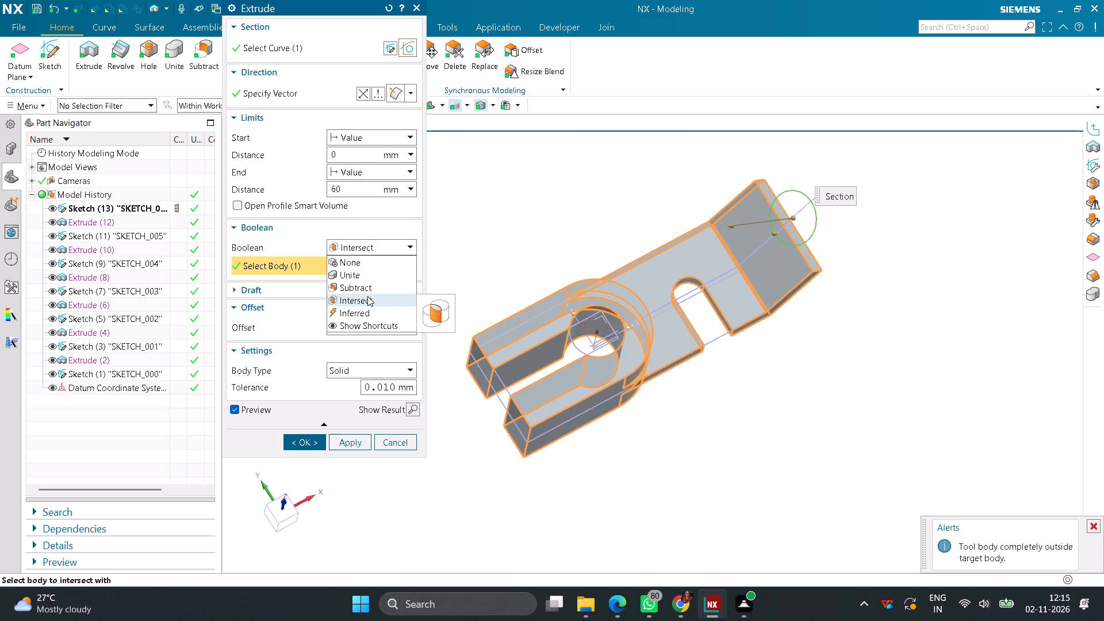
pyautogui.click(370, 308)
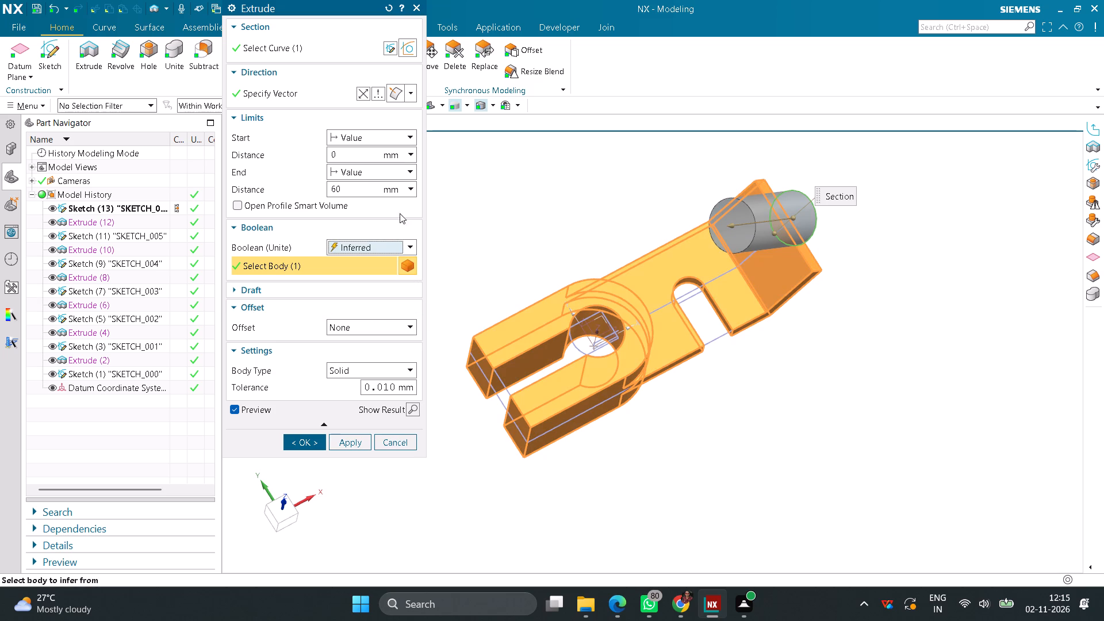
pyautogui.click(358, 93)
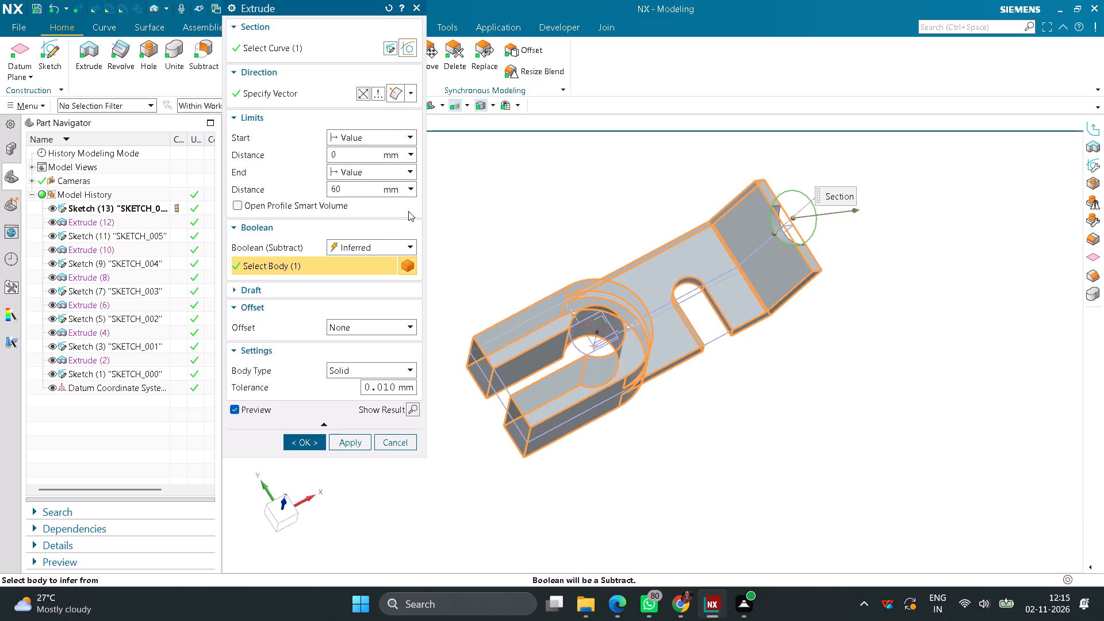
pyautogui.click(410, 250)
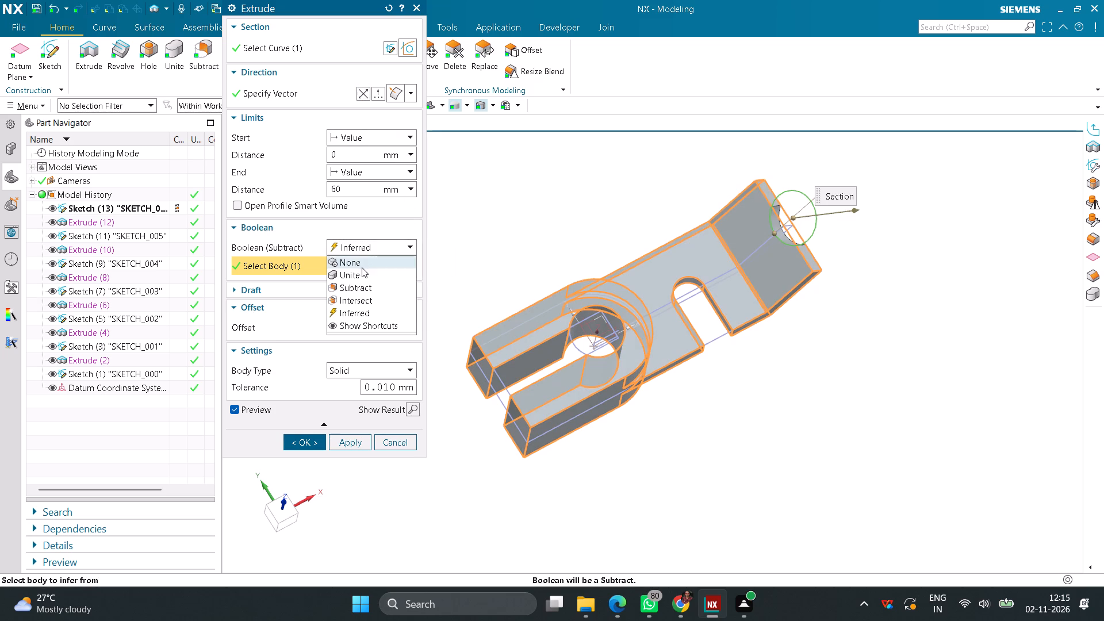
pyautogui.click(361, 271)
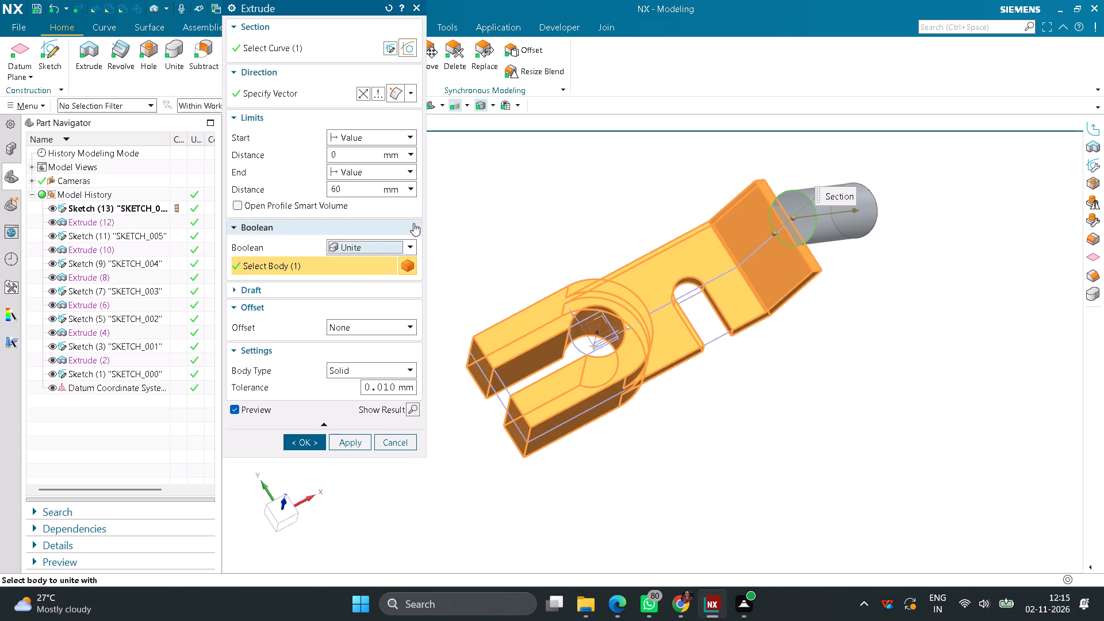
pyautogui.moveTo(358, 189); pyautogui.dragTo(240, 184)
pyautogui.click(240, 184)
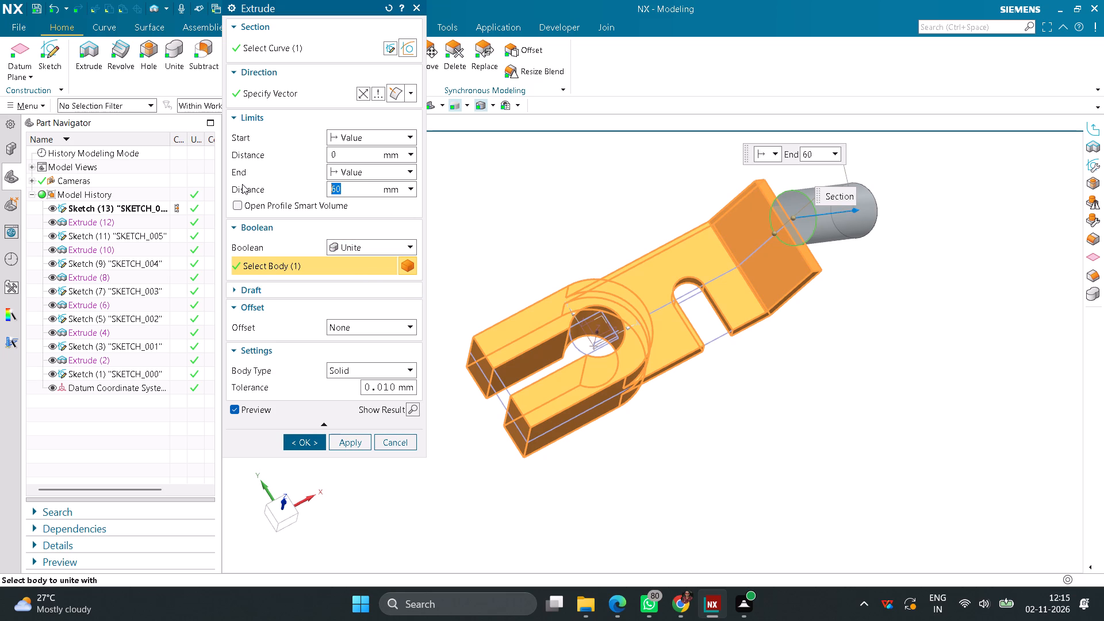
pyautogui.press('9')
pyautogui.press('Return')
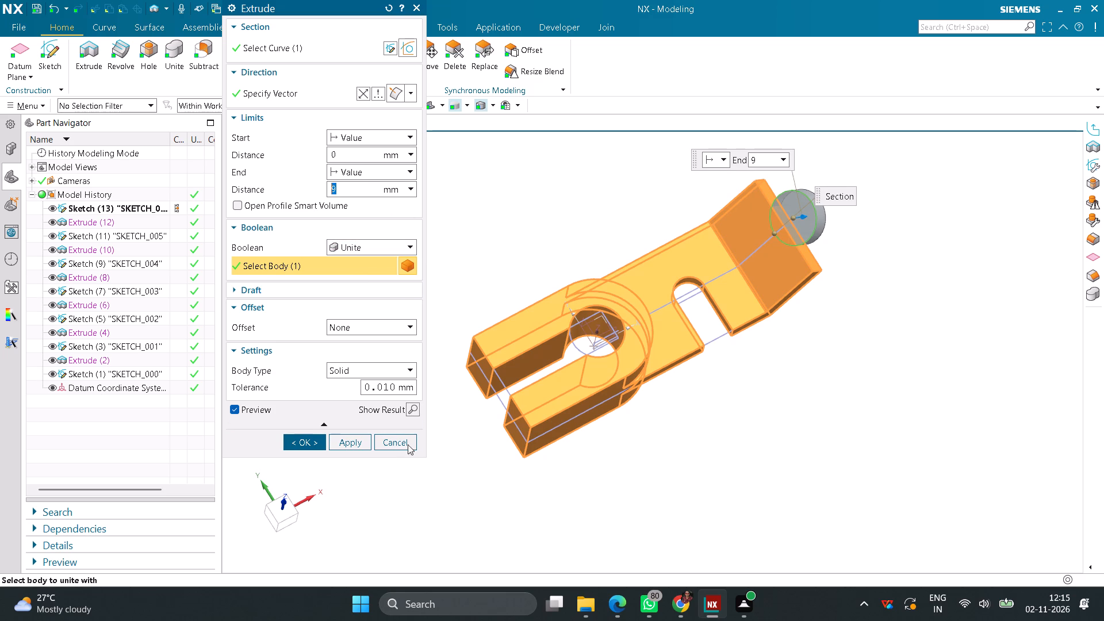
pyautogui.click(414, 407)
pyautogui.moveTo(866, 353); pyautogui.dragTo(797, 347, button='middle')
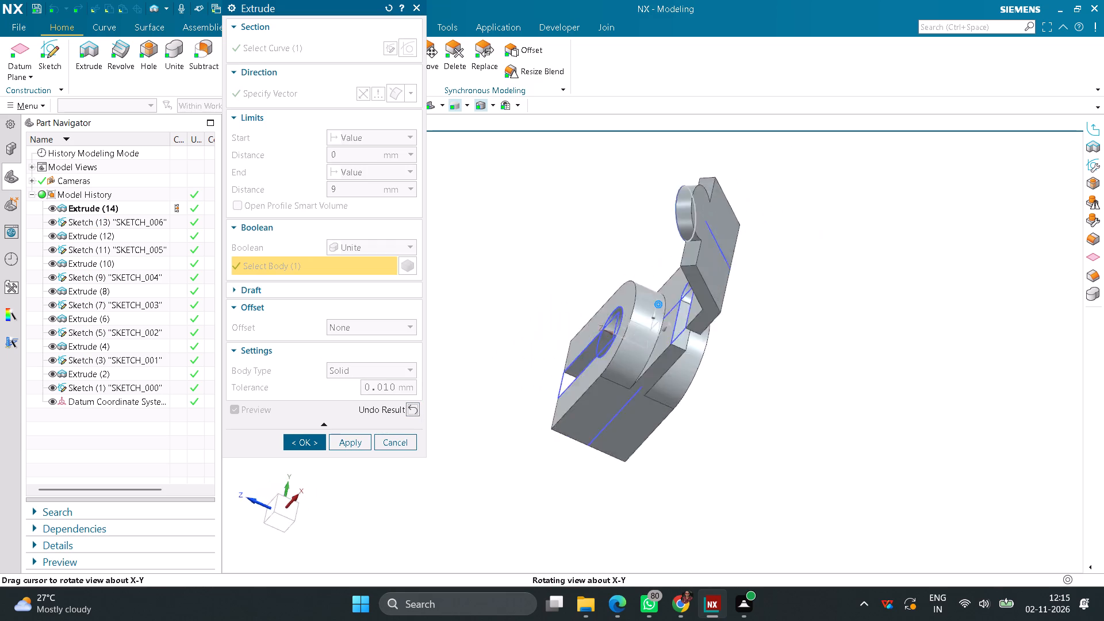
pyautogui.moveTo(797, 347); pyautogui.dragTo(871, 343, button='middle')
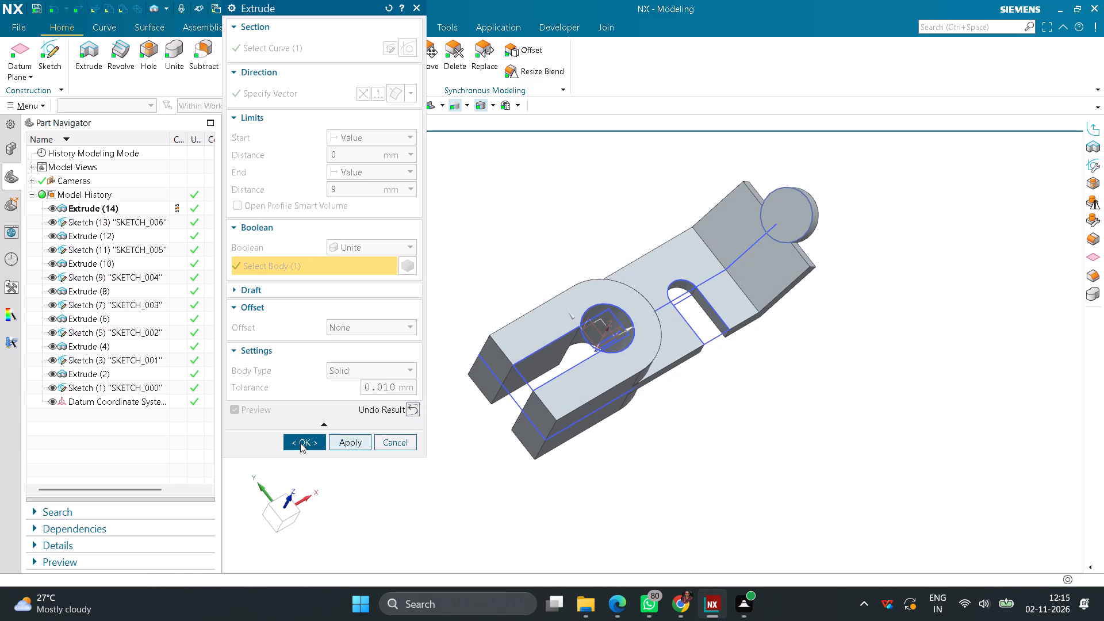
pyautogui.click(300, 443)
# Create a sketch on the arm's inclined face and project the arm's bend edge and the circular boss outline into it.
pyautogui.click(48, 53)
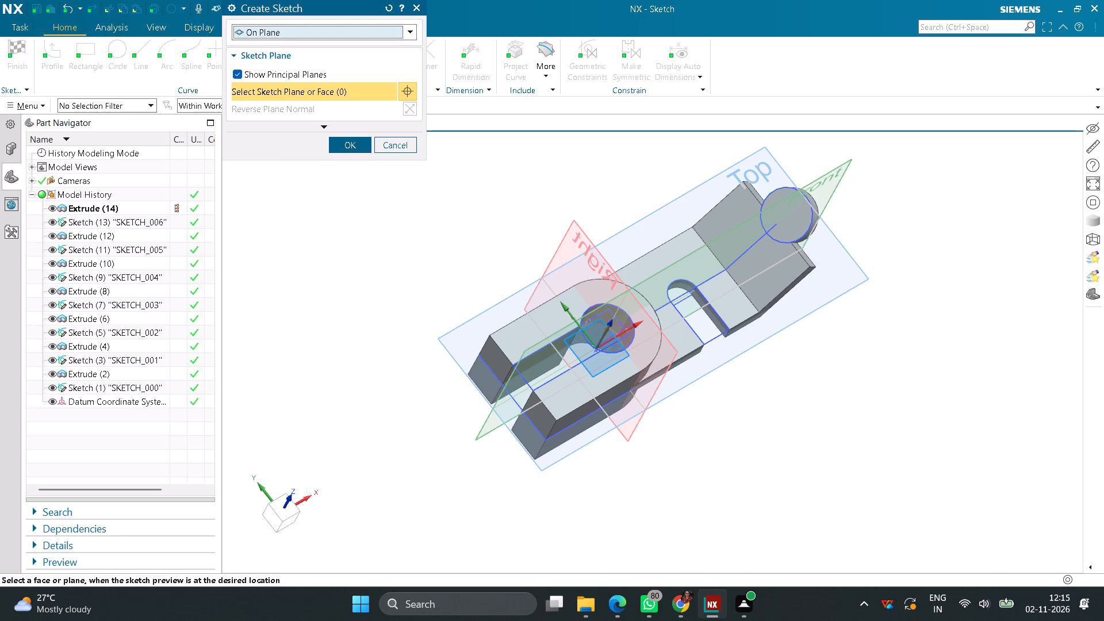
pyautogui.click(771, 254)
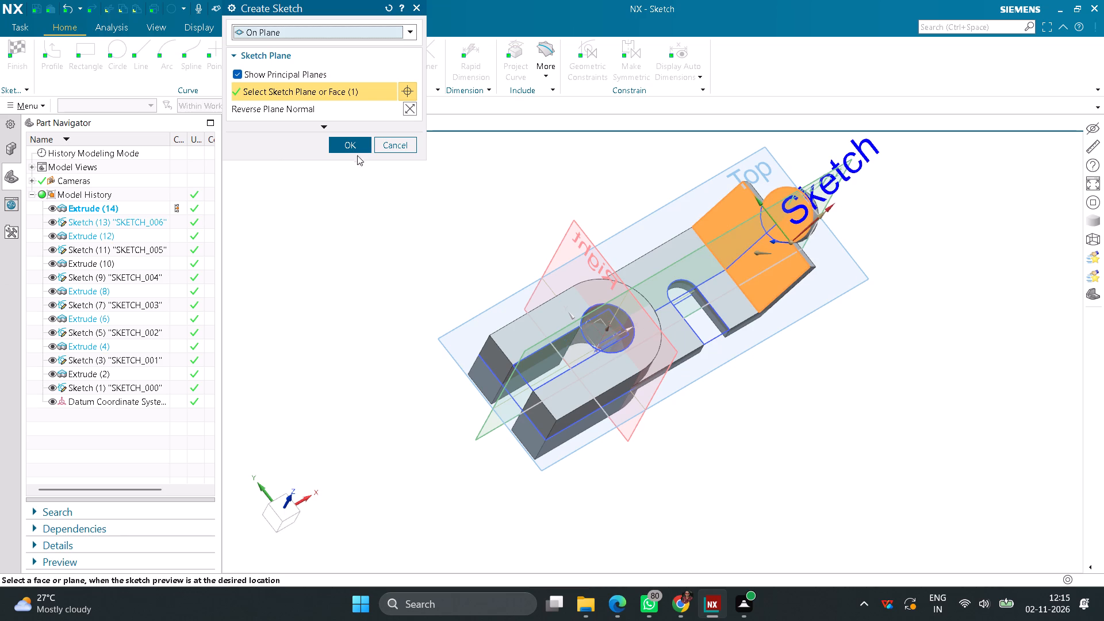
pyautogui.click(349, 148)
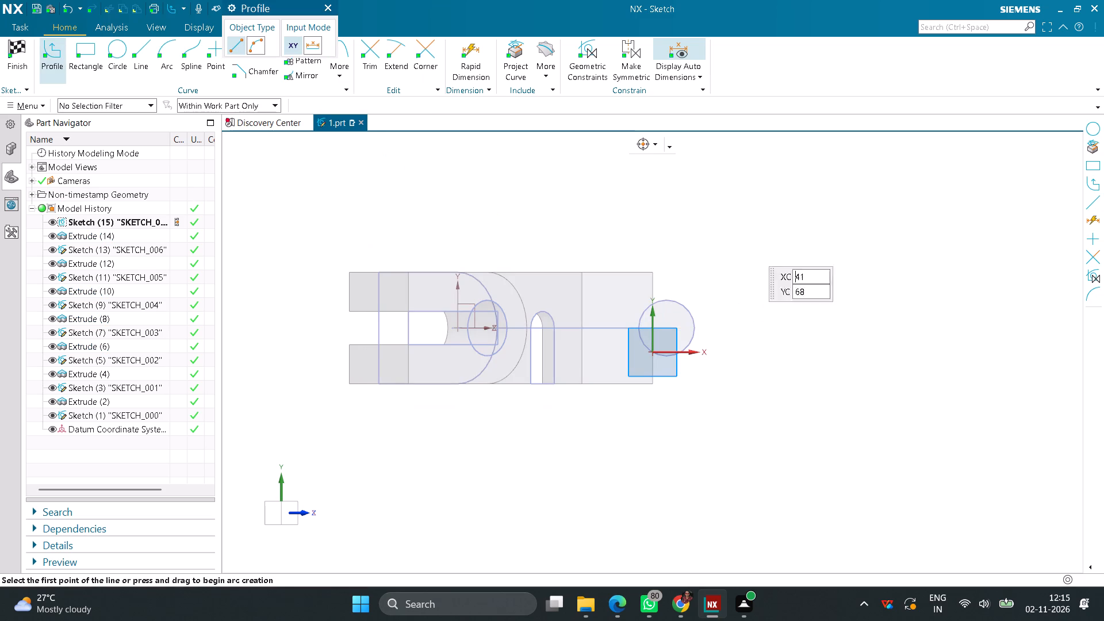
pyautogui.click(525, 72)
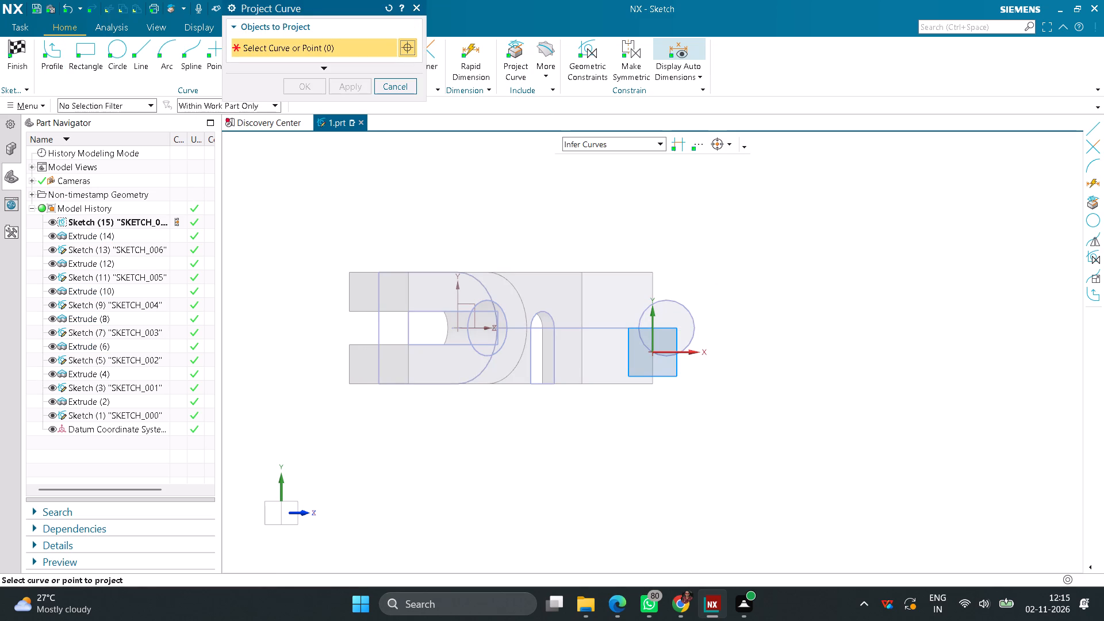
pyautogui.click(585, 293)
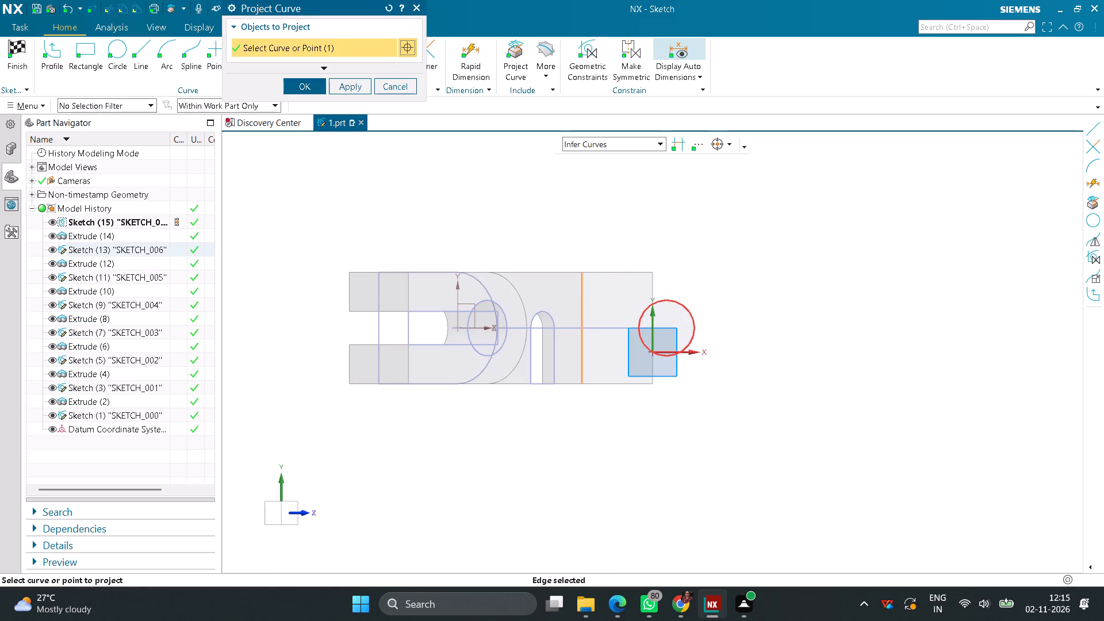
pyautogui.click(670, 302)
pyautogui.click(304, 85)
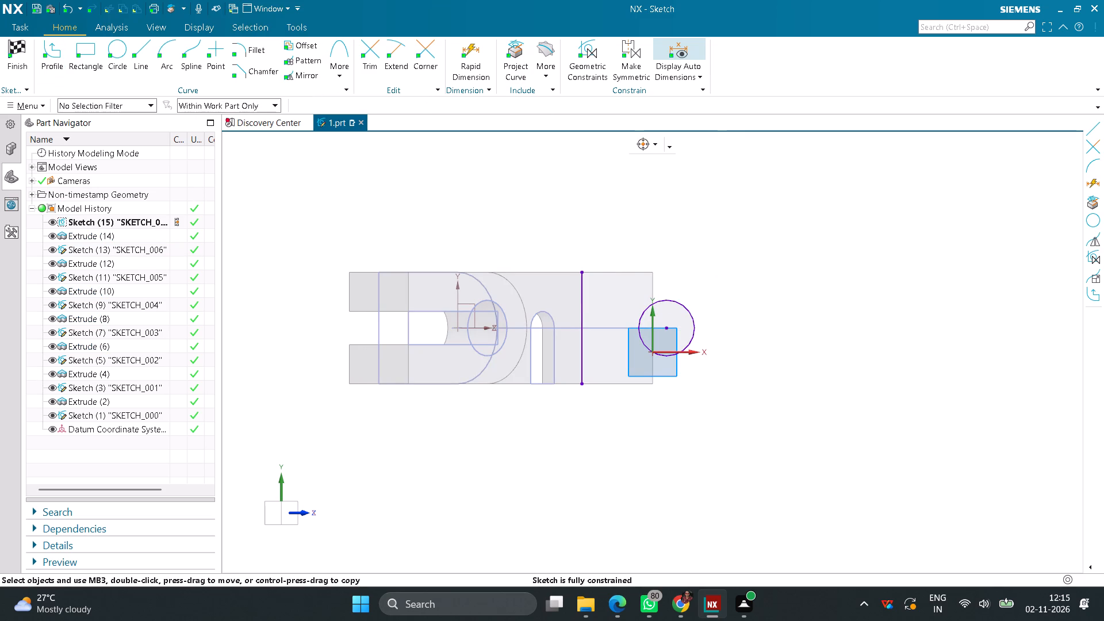
# Draw a line from the upper endpoint of the projected bend edge to a point beyond the projected circle.
pyautogui.click(141, 57)
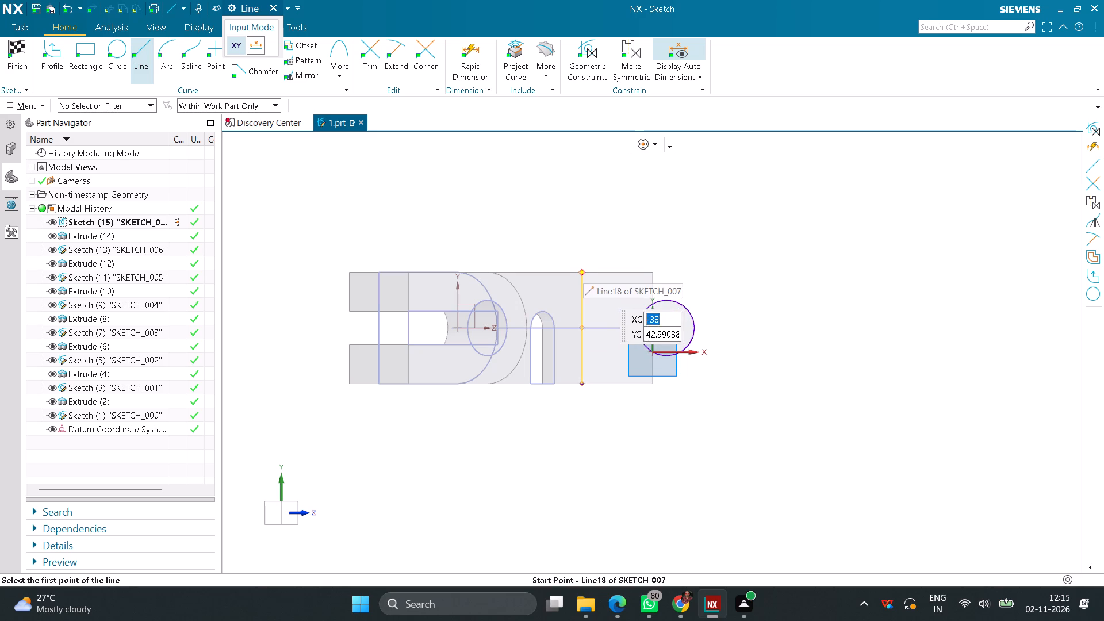
pyautogui.click(580, 269)
pyautogui.click(742, 294)
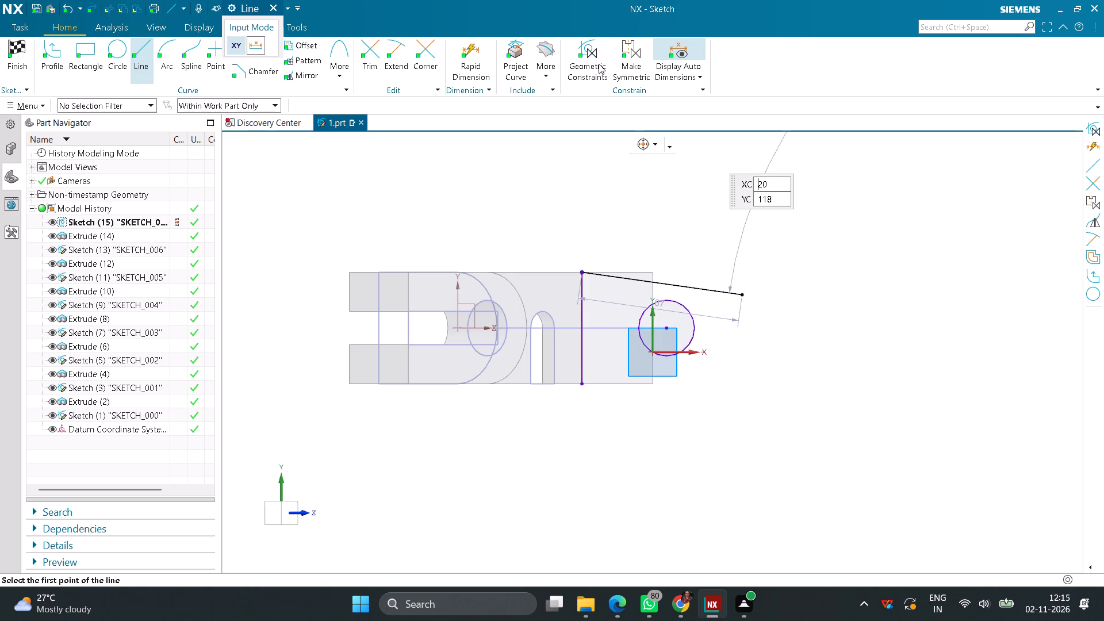
# Apply a tangent constraint between the upper line and the projected circle.
pyautogui.click(595, 63)
pyautogui.click(291, 45)
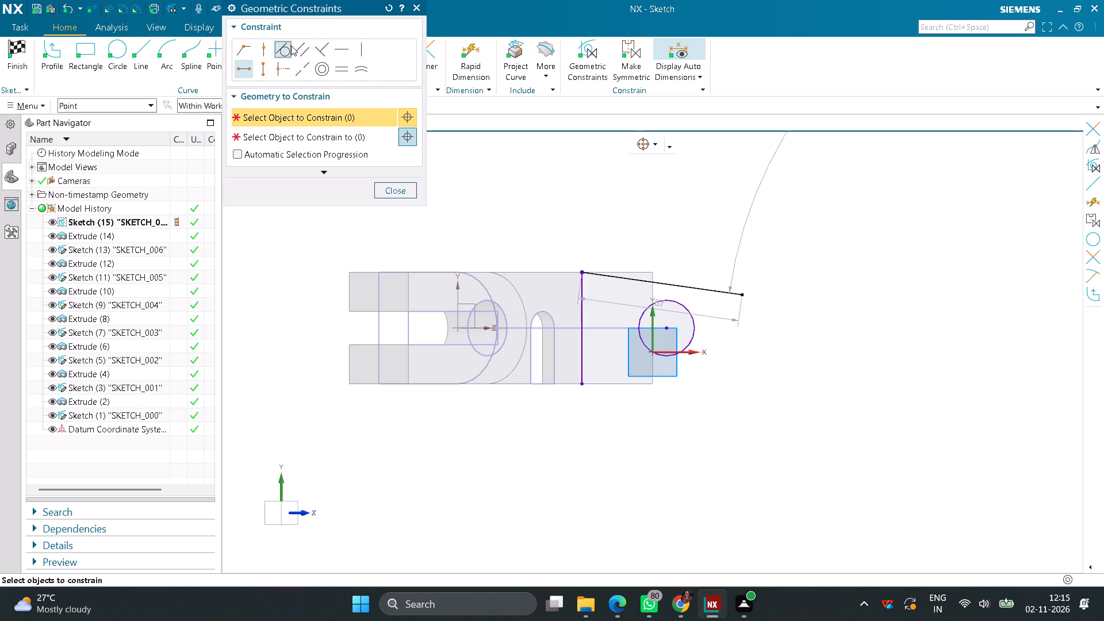
pyautogui.click(702, 289)
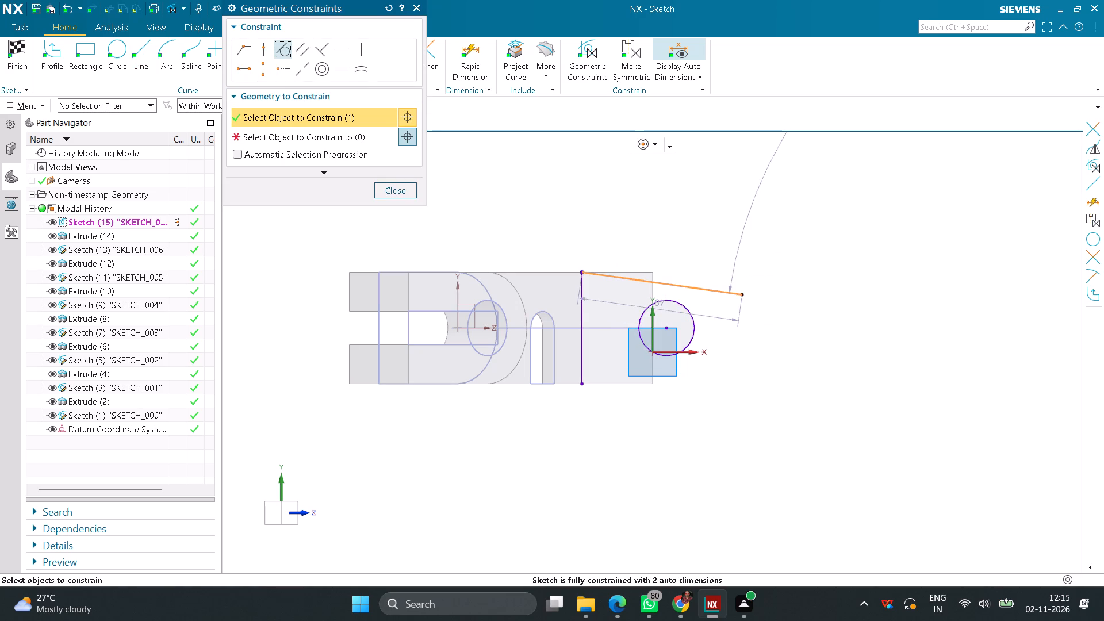
pyautogui.click(329, 134)
pyautogui.click(691, 307)
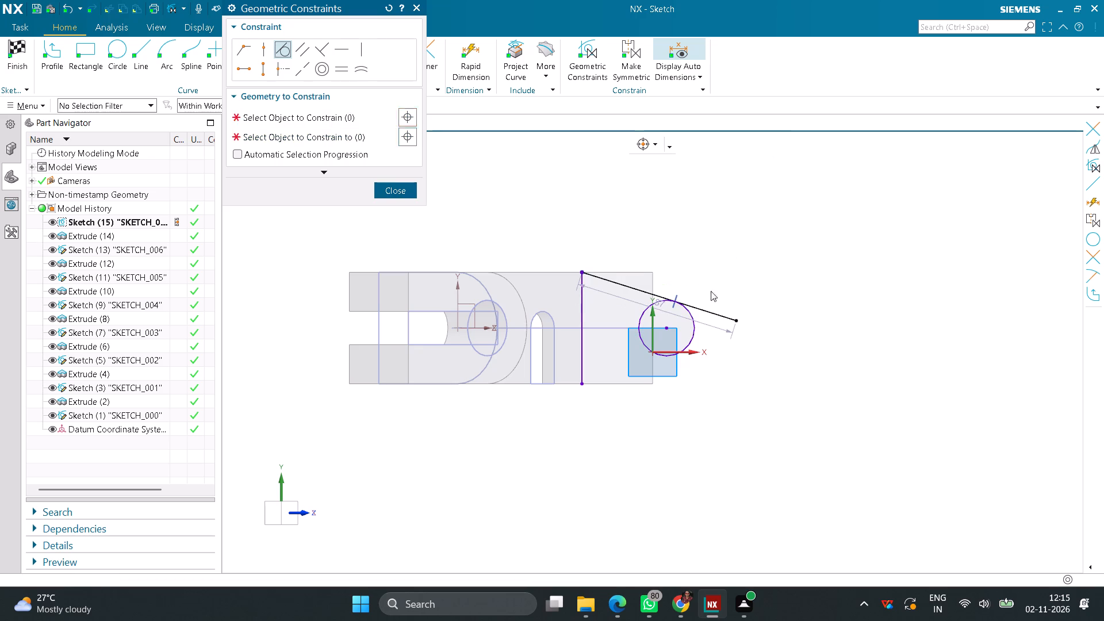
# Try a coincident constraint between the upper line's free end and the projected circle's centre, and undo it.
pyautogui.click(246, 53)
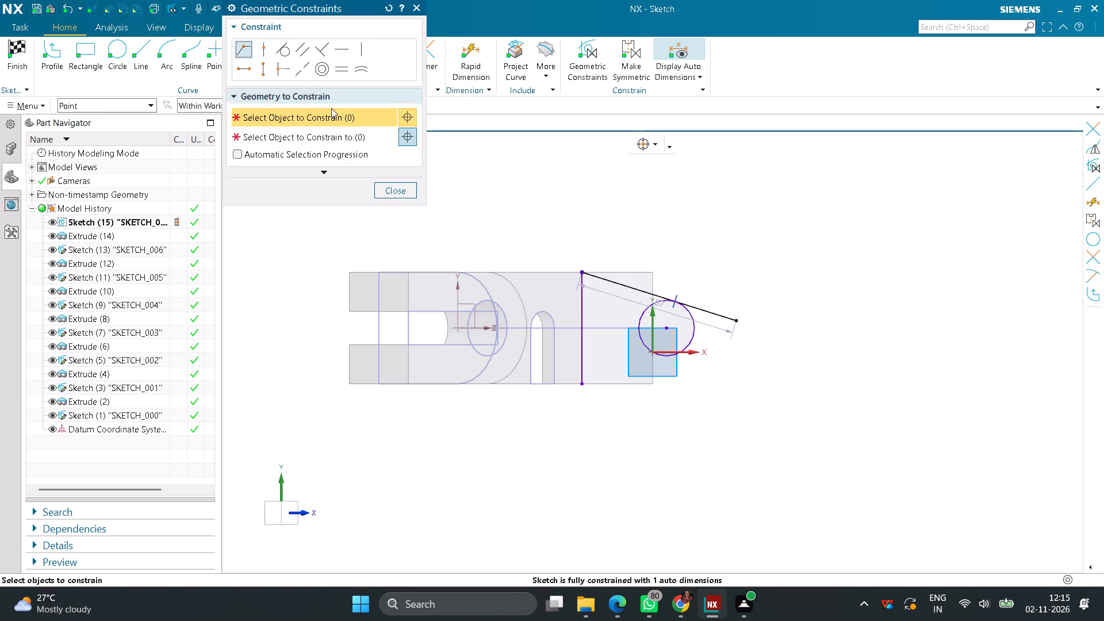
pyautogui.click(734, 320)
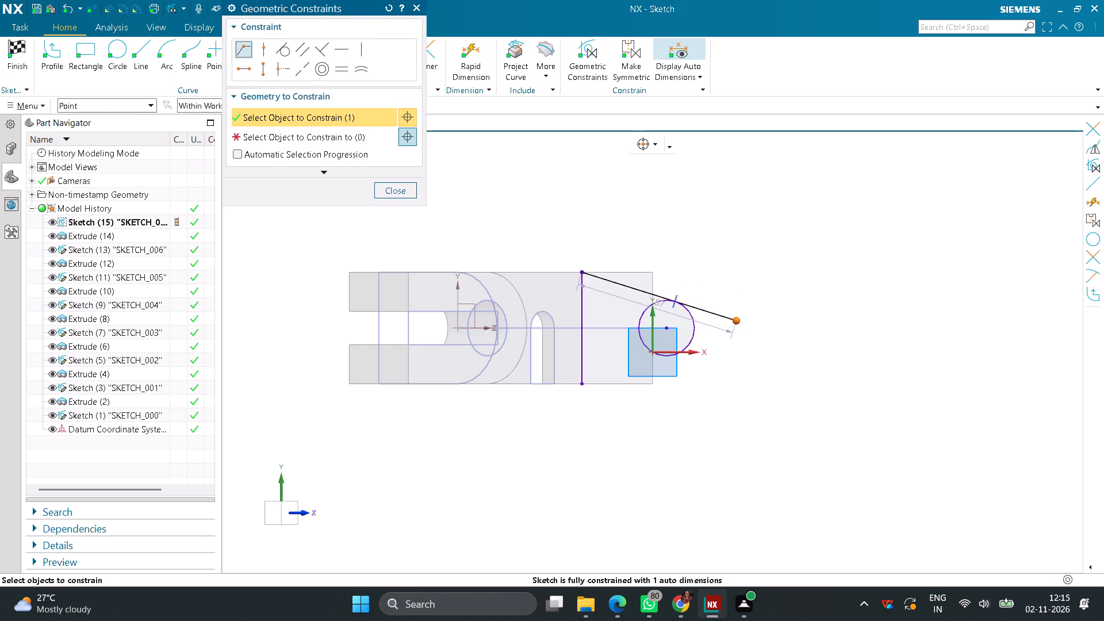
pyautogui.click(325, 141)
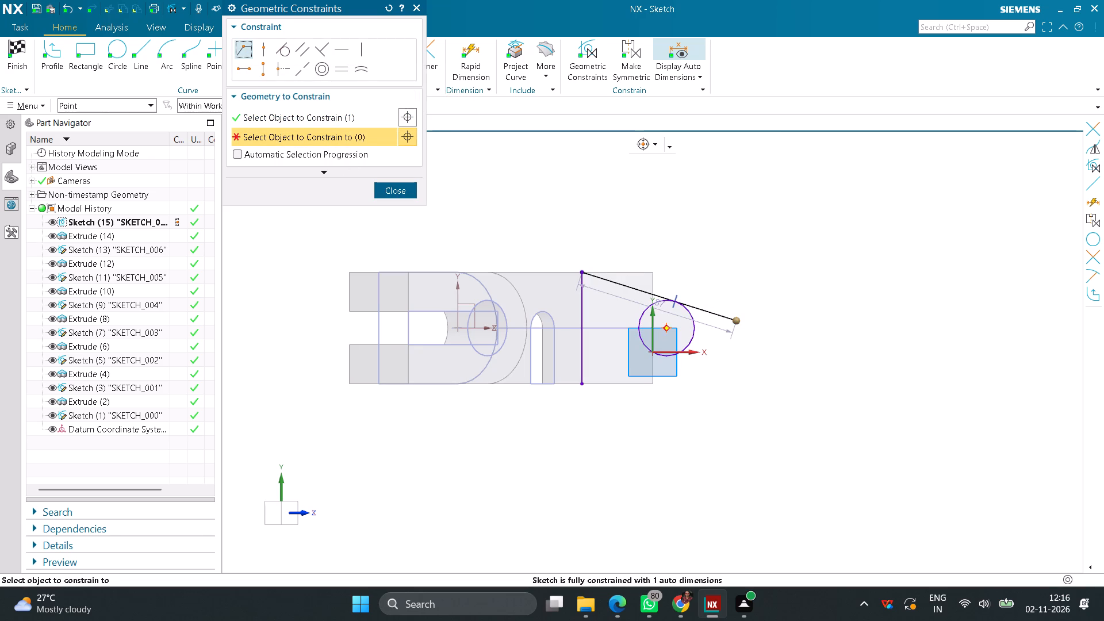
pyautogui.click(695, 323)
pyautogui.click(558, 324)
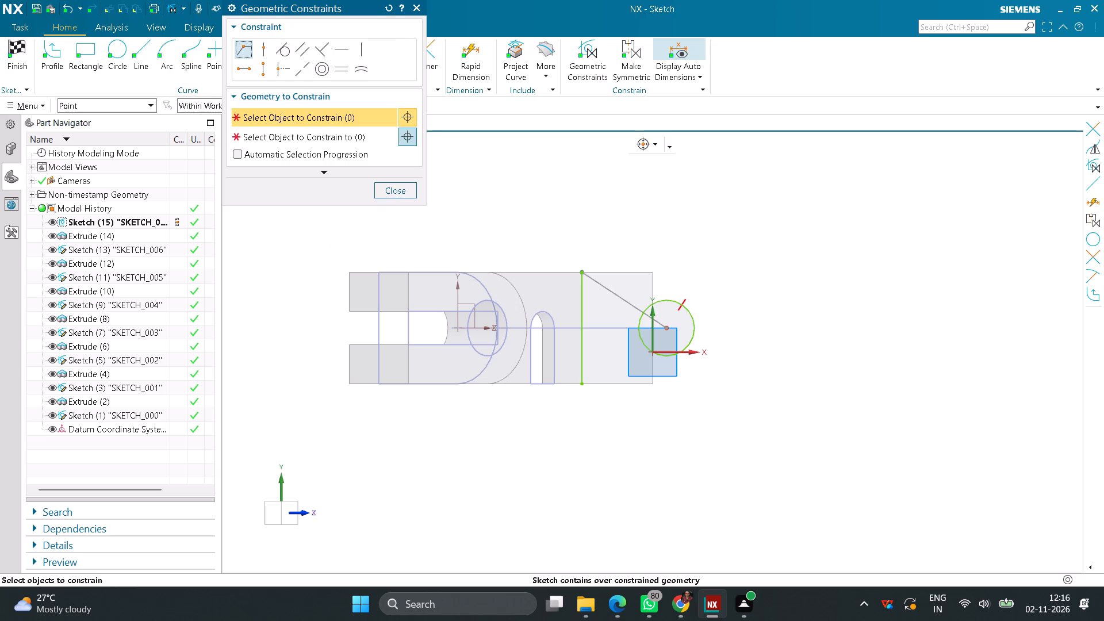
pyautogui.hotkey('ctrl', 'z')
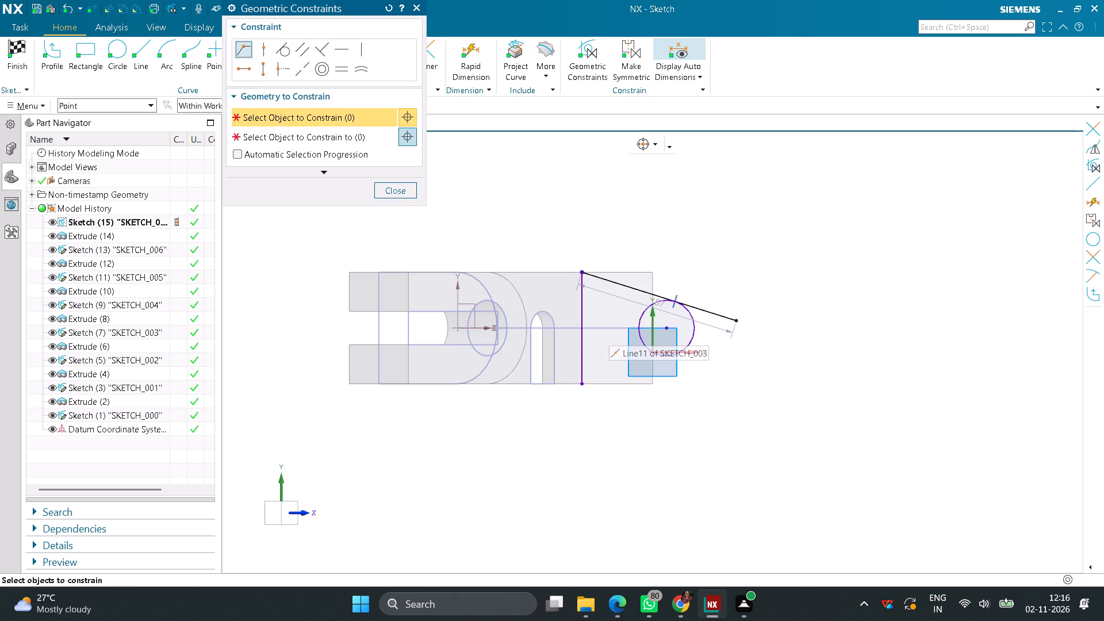
# Constrain the upper line's free end to lie on the projected circle with a point-on-curve constraint.
pyautogui.click(265, 41)
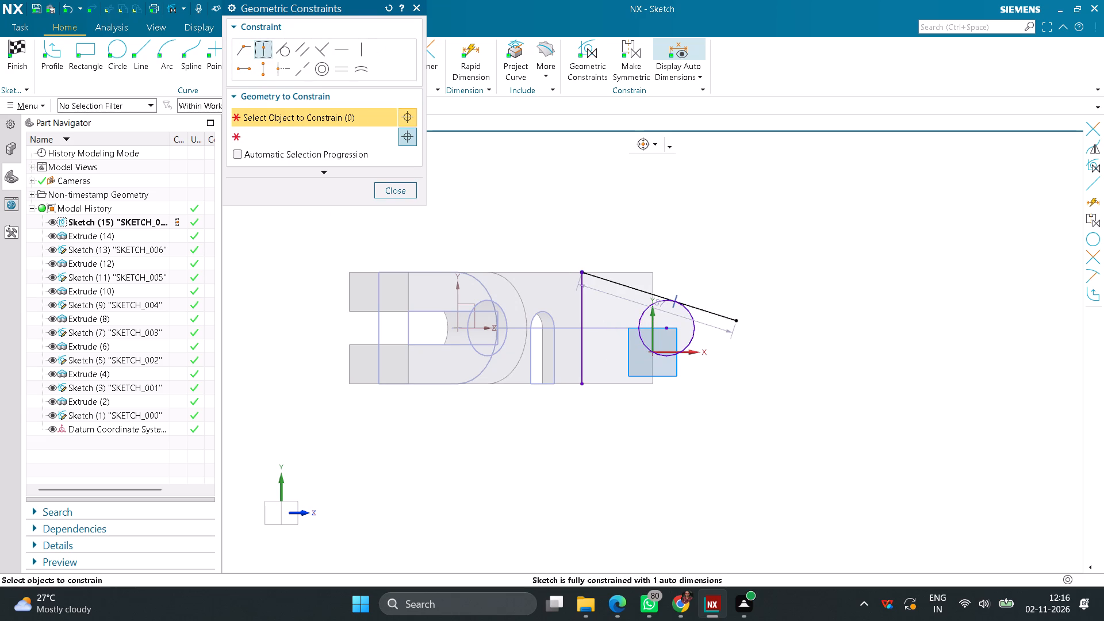
pyautogui.click(741, 324)
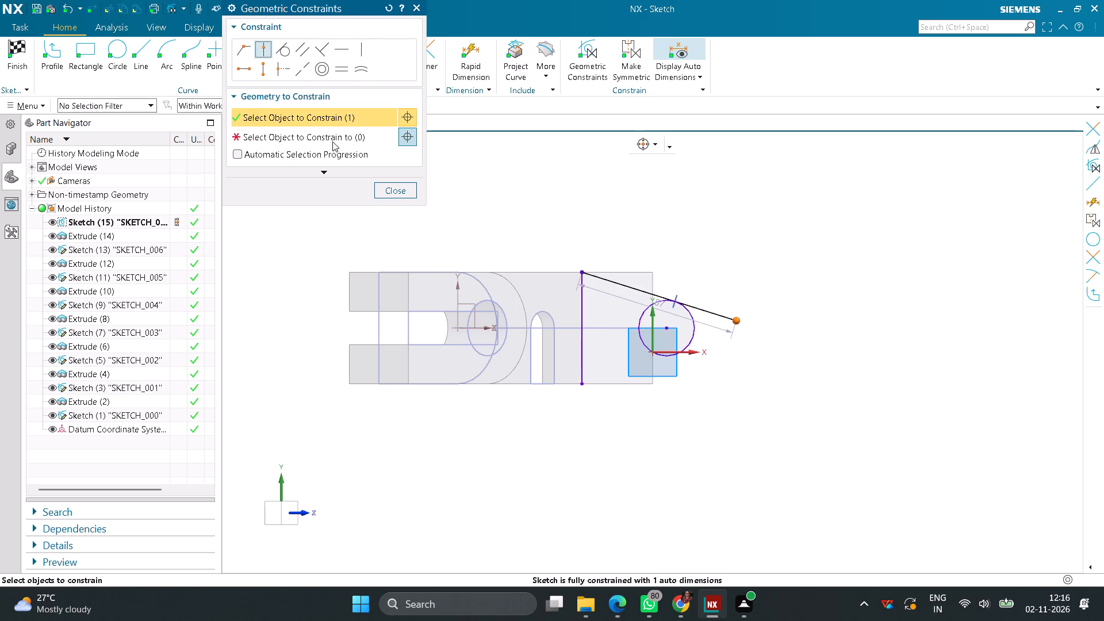
pyautogui.click(332, 141)
pyautogui.click(689, 315)
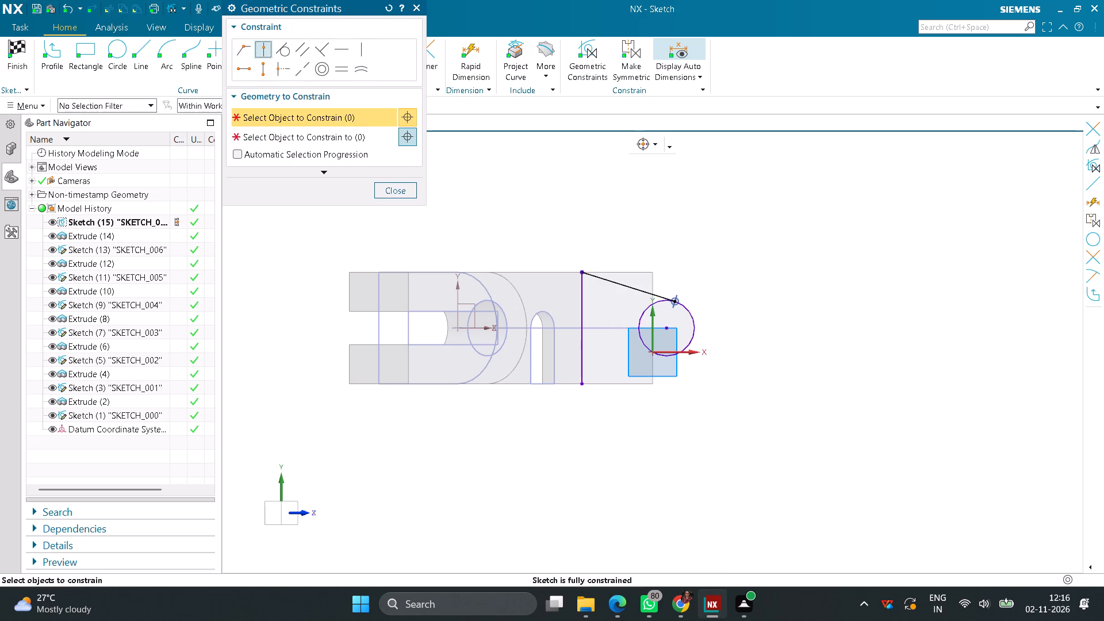
pyautogui.click(401, 192)
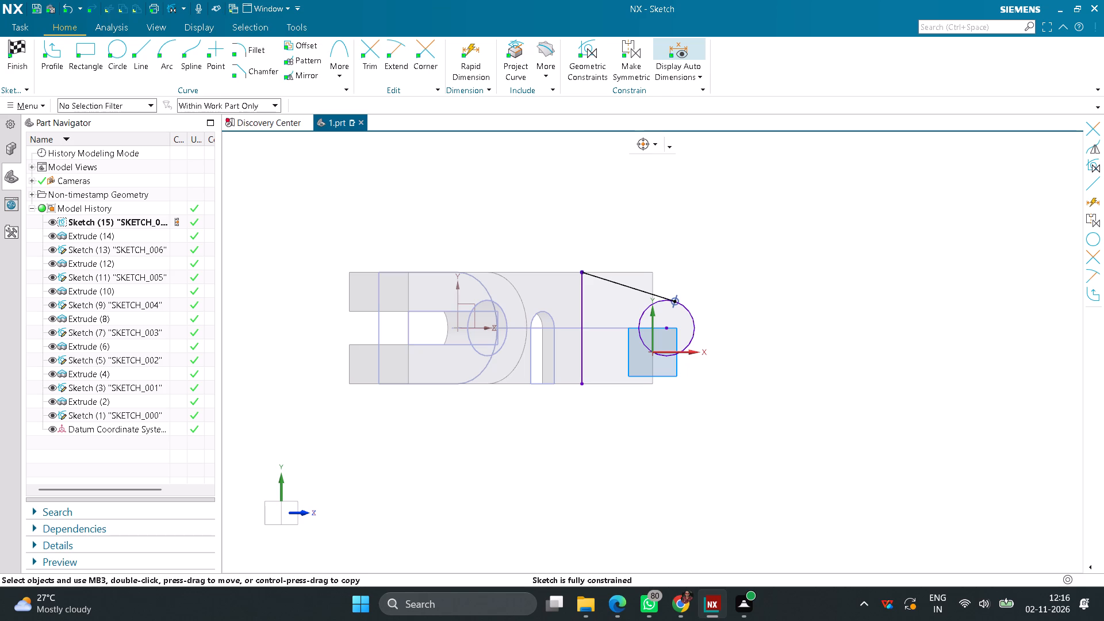
# Draw a second line from the lower endpoint of the projected bend edge to a point beyond the projected circle.
pyautogui.click(139, 53)
pyautogui.click(584, 383)
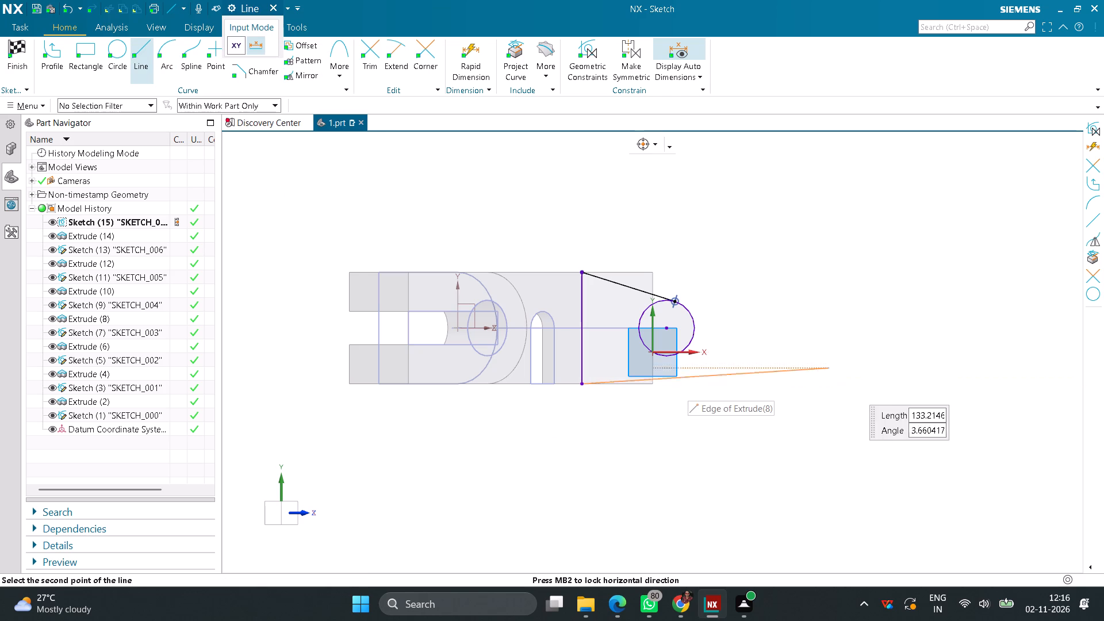
pyautogui.click(821, 330)
# Apply a tangent constraint between the lower line and the projected circle.
pyautogui.click(589, 56)
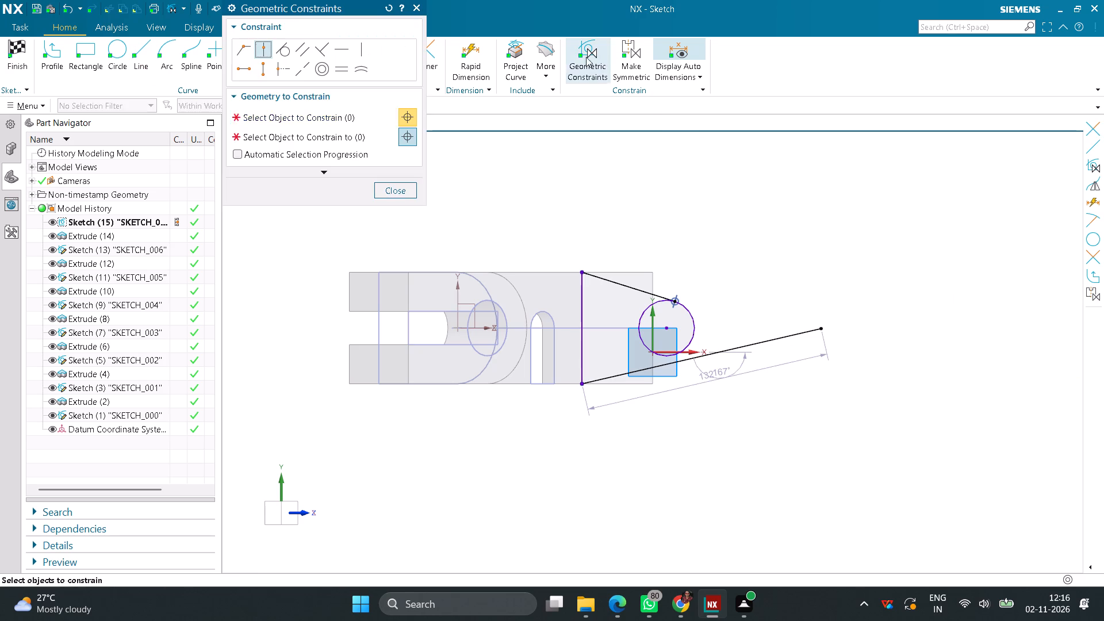
pyautogui.click(289, 52)
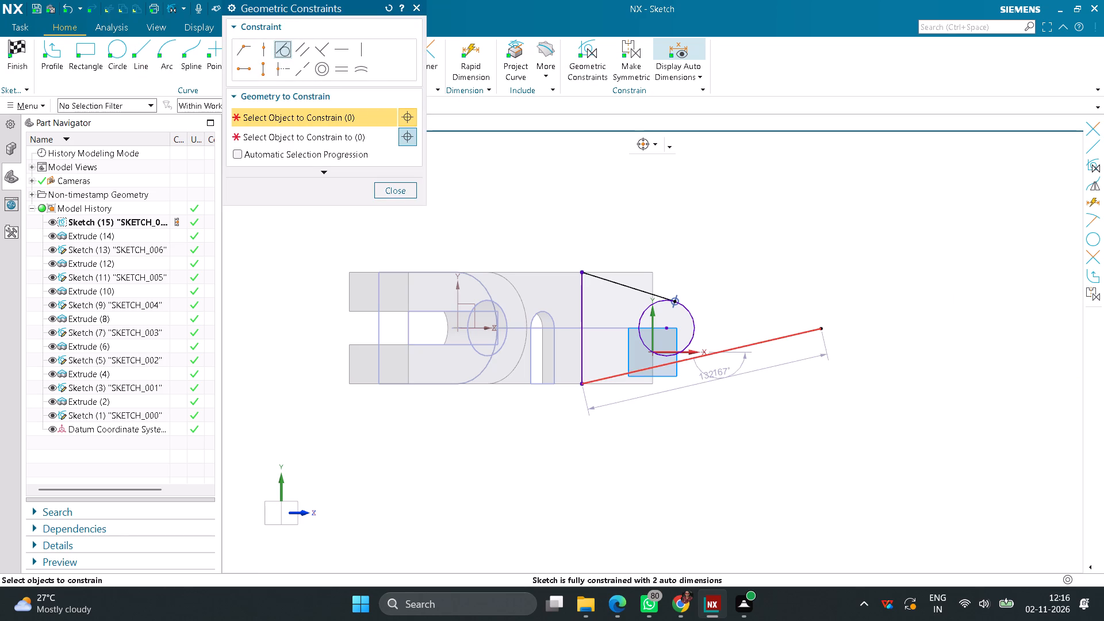
pyautogui.click(777, 342)
pyautogui.click(335, 133)
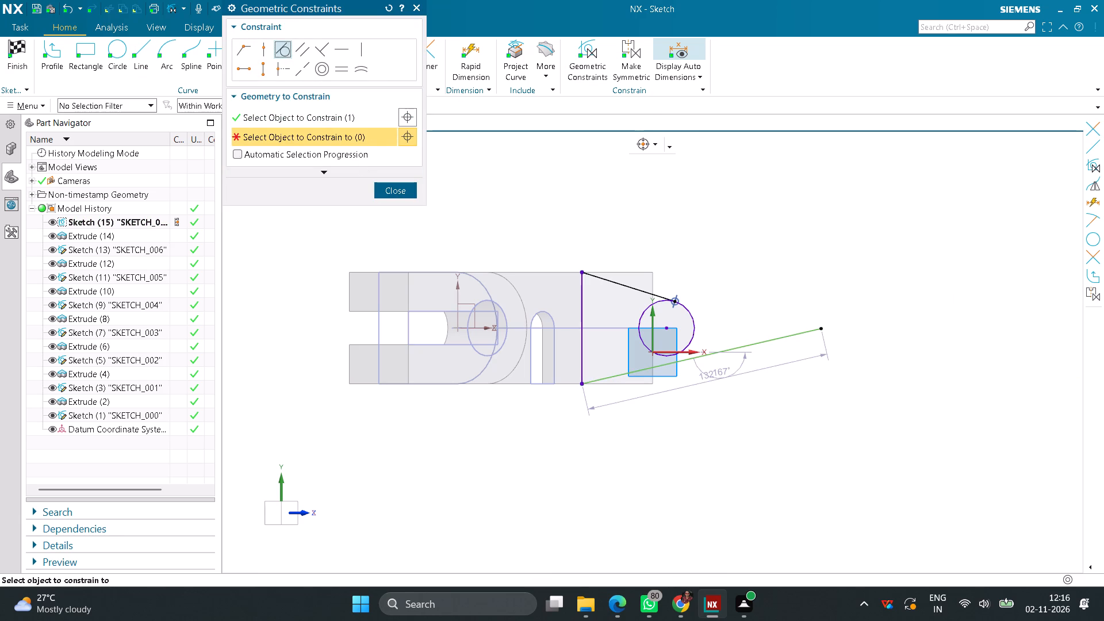
pyautogui.click(696, 339)
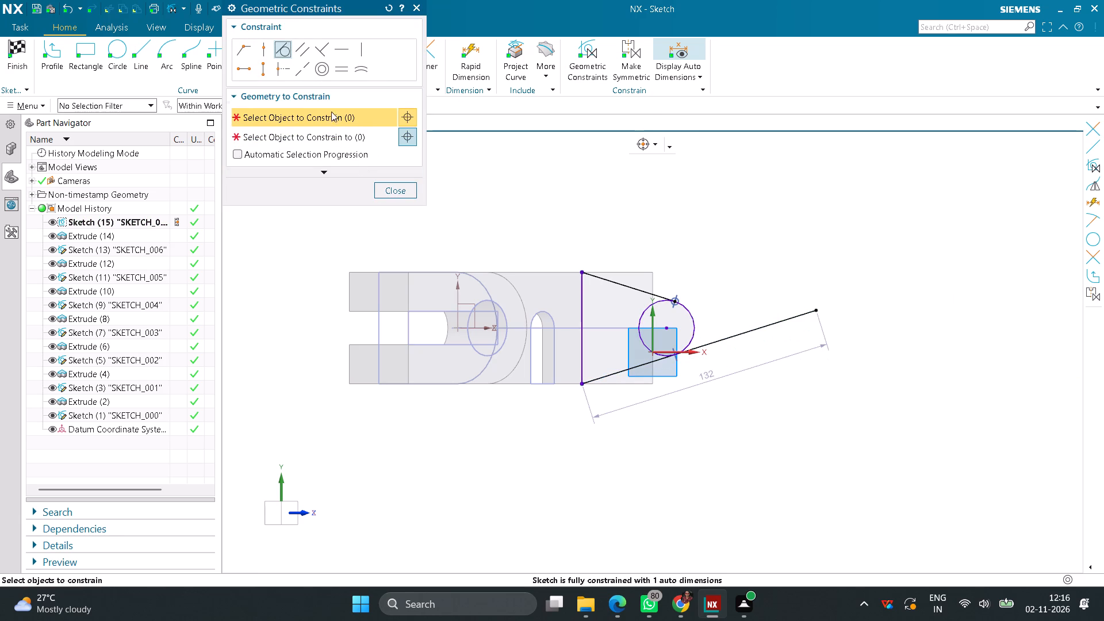
# Constrain the lower line's free end to lie on the projected circle with a point-on-curve constraint.
pyautogui.click(262, 55)
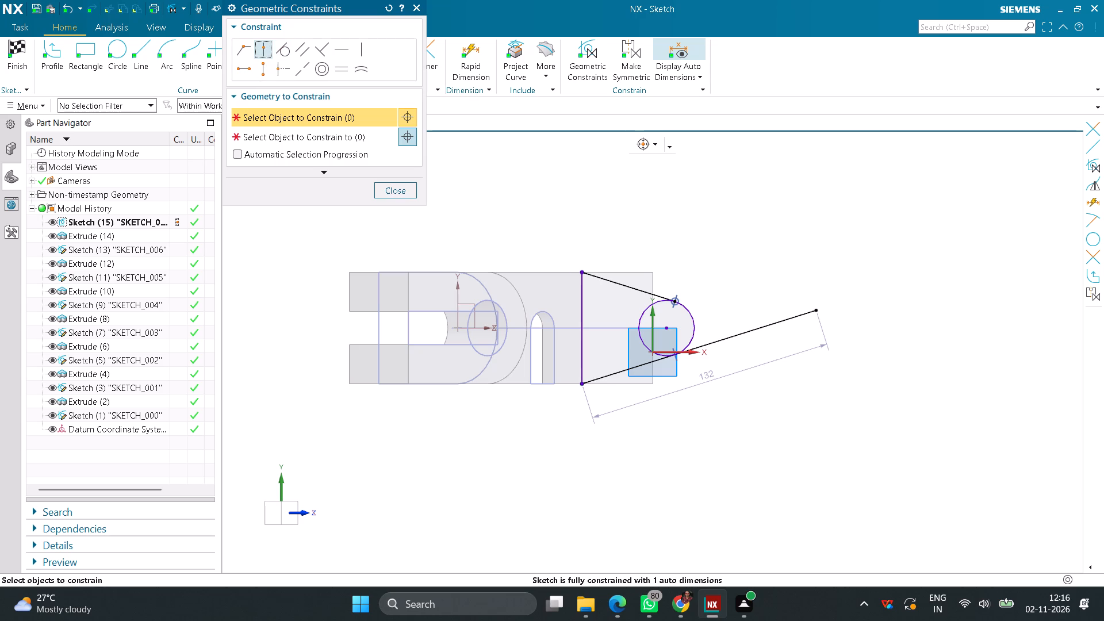
pyautogui.click(815, 311)
pyautogui.click(343, 140)
pyautogui.click(690, 324)
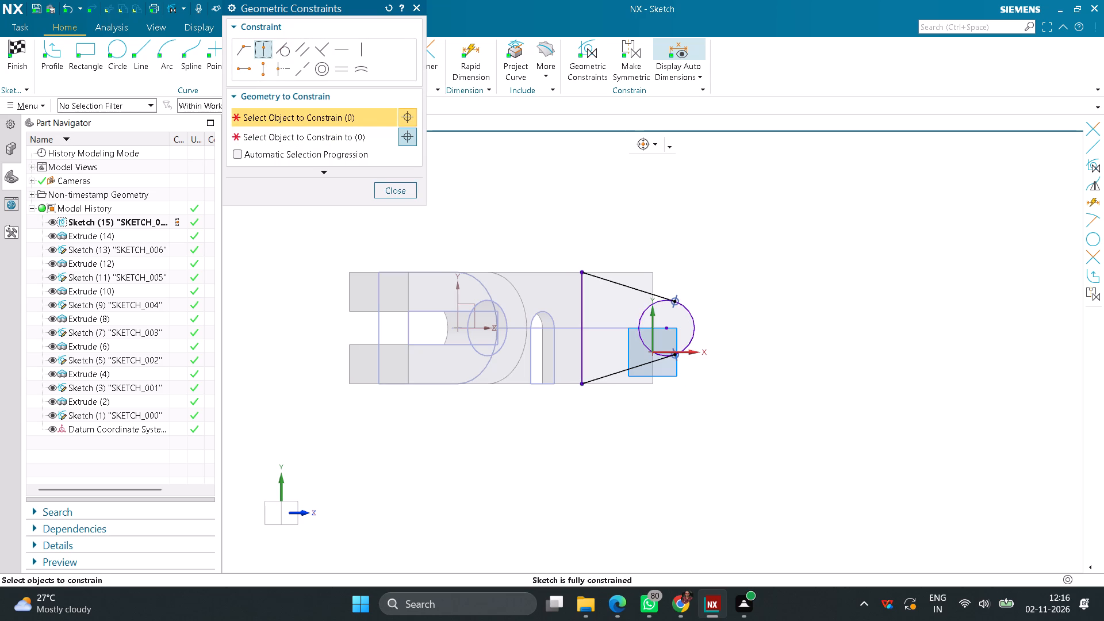
pyautogui.click(409, 194)
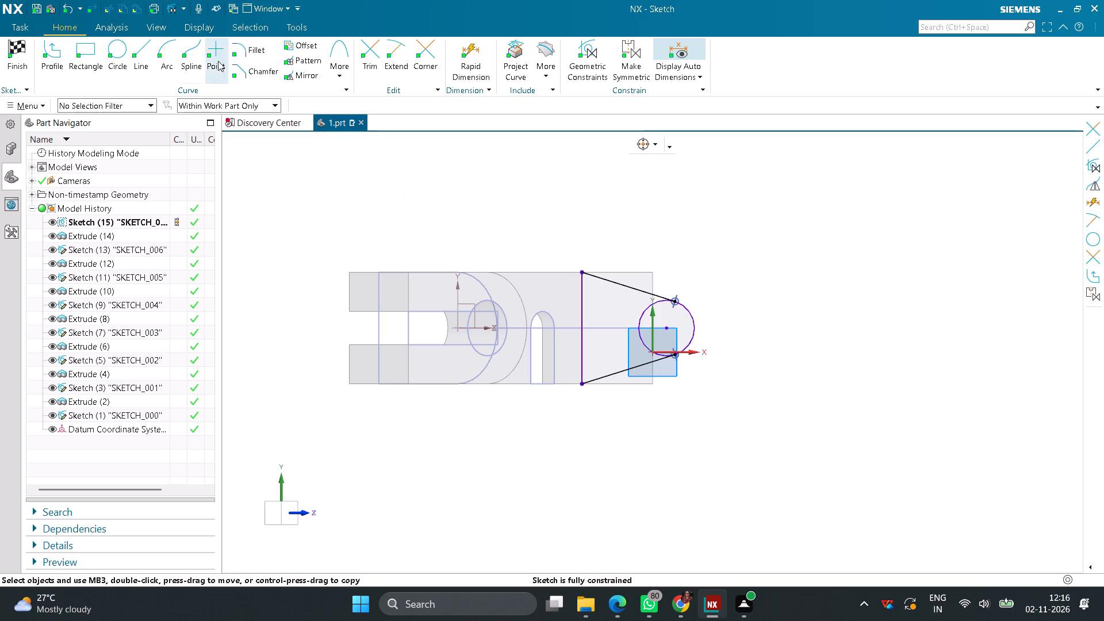
# Close the upper corner with a horizontal line about 50 mm long from the bend edge's upper endpoint and a vertical line to the upper tangent point.
pyautogui.click(144, 40)
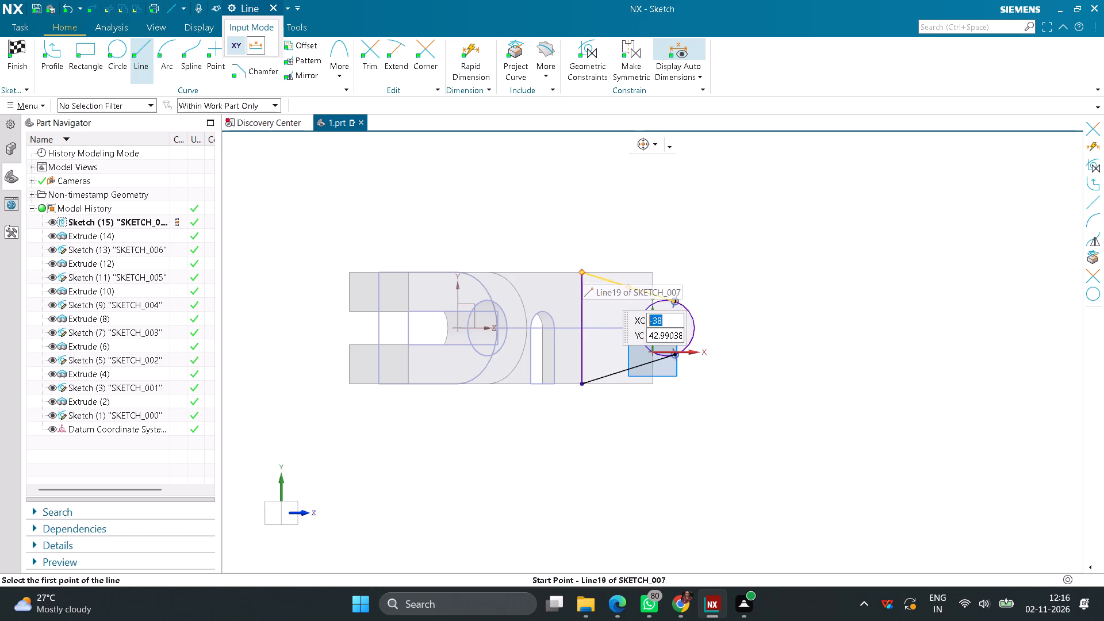
pyautogui.click(582, 270)
pyautogui.click(679, 270)
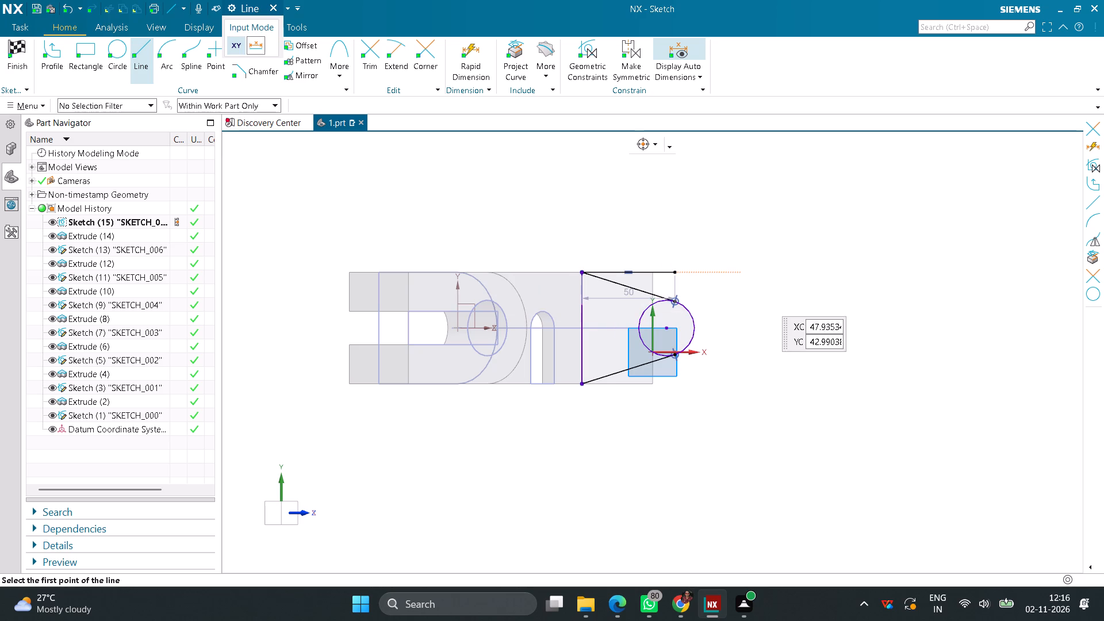
pyautogui.click(675, 275)
pyautogui.click(675, 301)
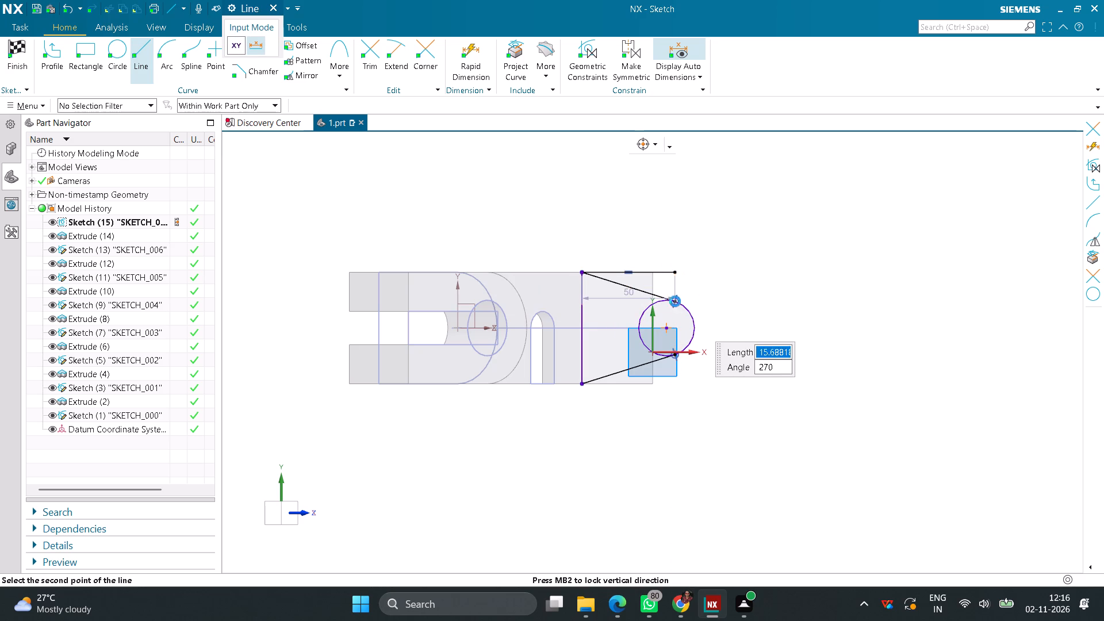
pyautogui.middleClick(766, 301)
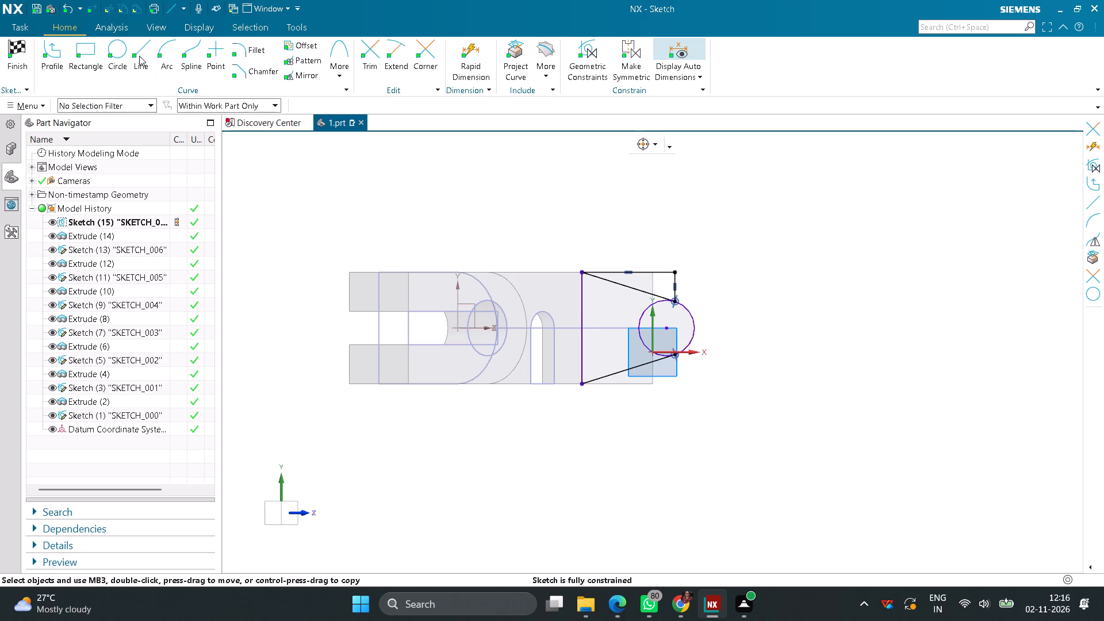
# Close the lower corner with a horizontal line about 50 mm long from the bend edge's lower endpoint and a vertical line to the lower tangent point.
pyautogui.click(138, 54)
pyautogui.click(582, 381)
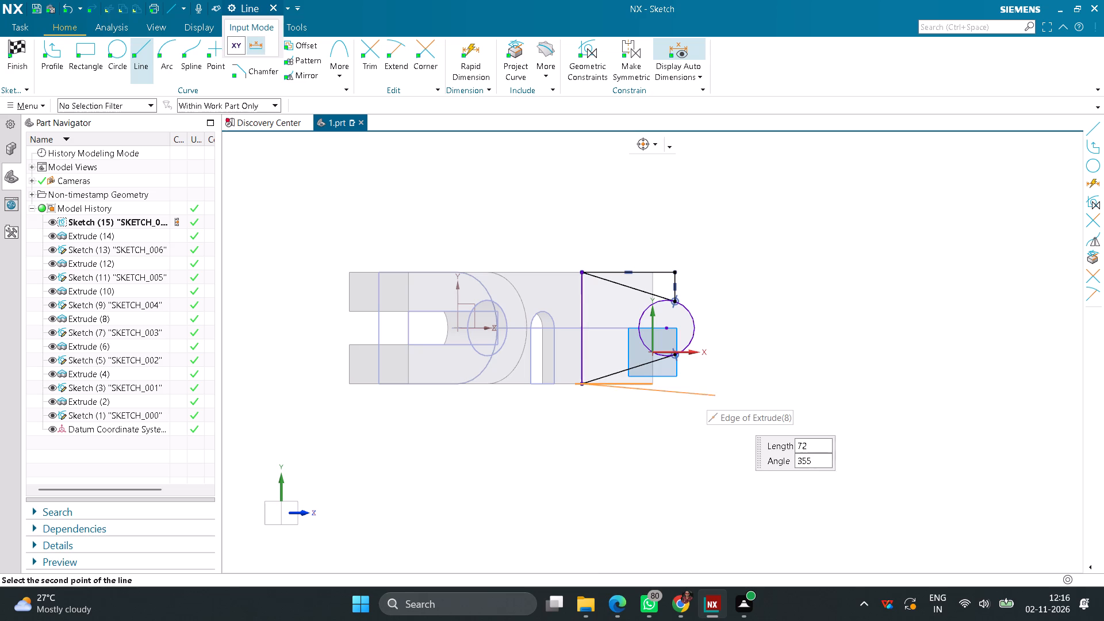
pyautogui.click(676, 386)
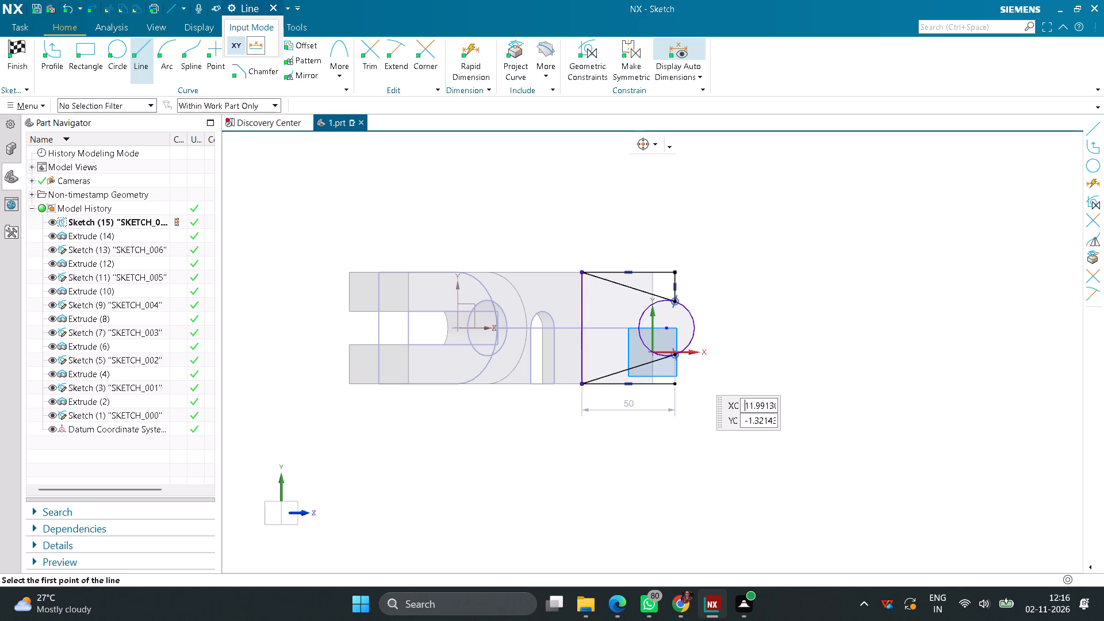
pyautogui.click(675, 354)
pyautogui.click(676, 382)
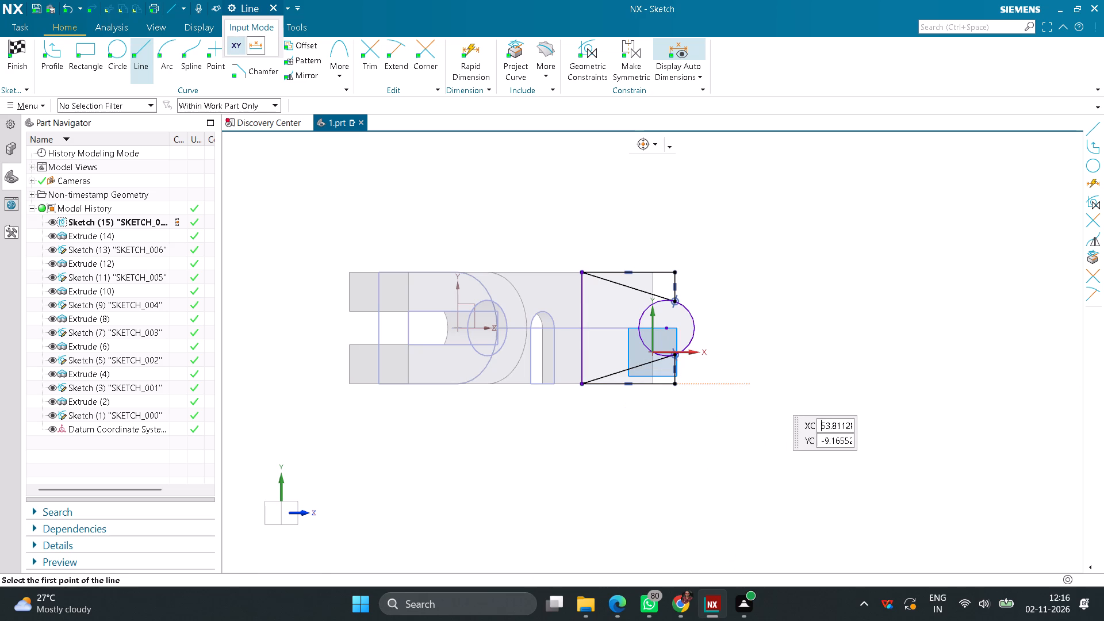
pyautogui.middleClick(757, 371)
# Trim away the projected bend edge and the whole projected circle, leaving the two corner triangles, and finish the sketch.
pyautogui.click(376, 51)
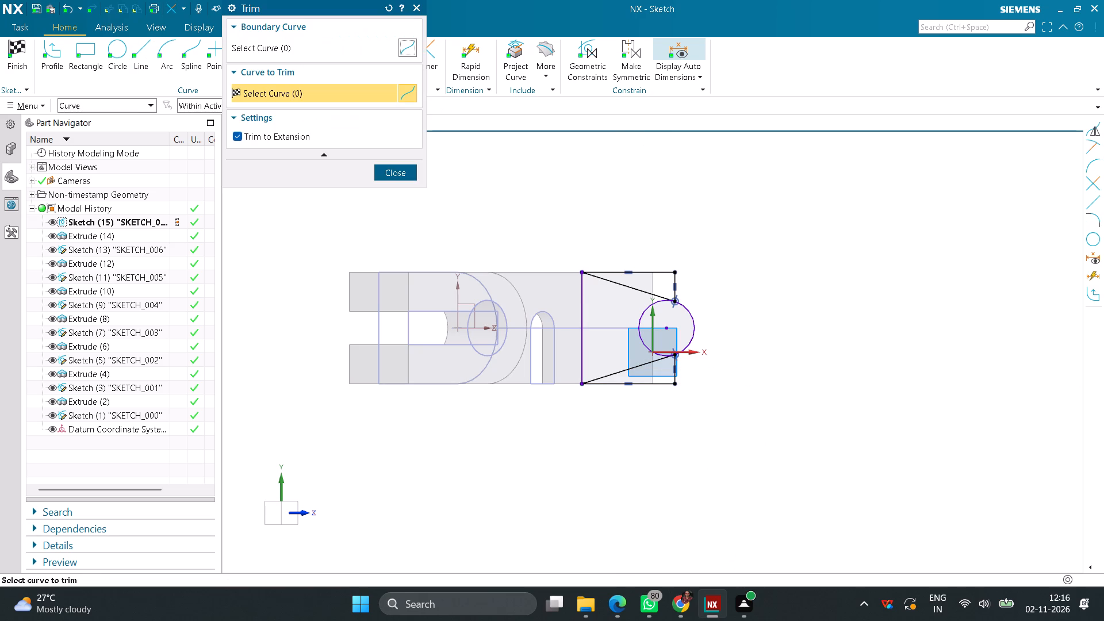
pyautogui.click(580, 296)
pyautogui.click(484, 320)
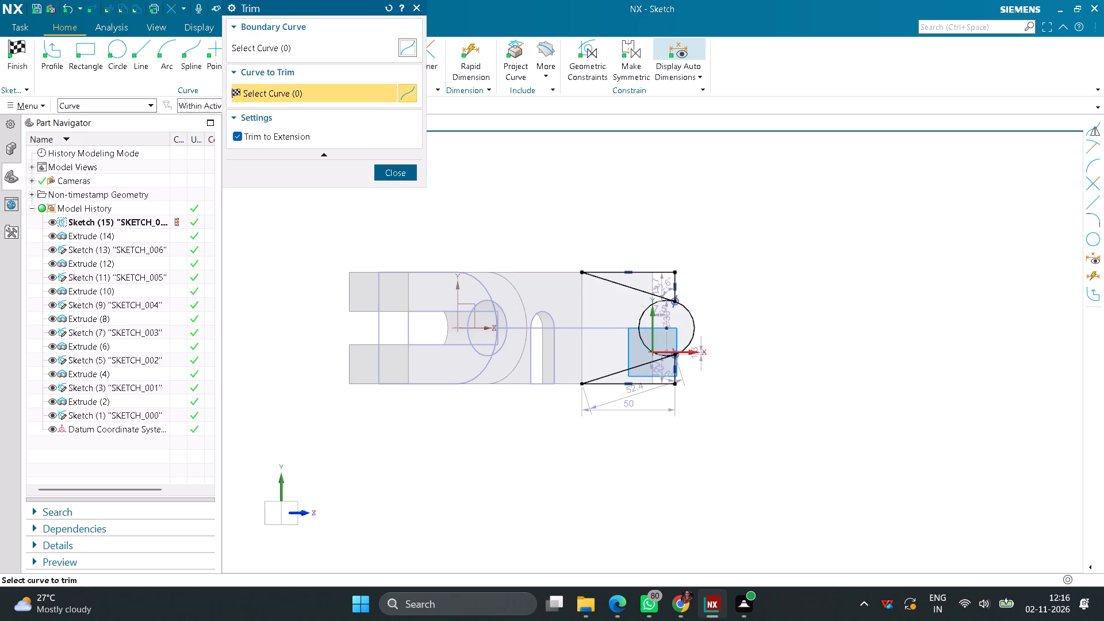
pyautogui.scroll(2, 737, 320)
pyautogui.click(586, 320)
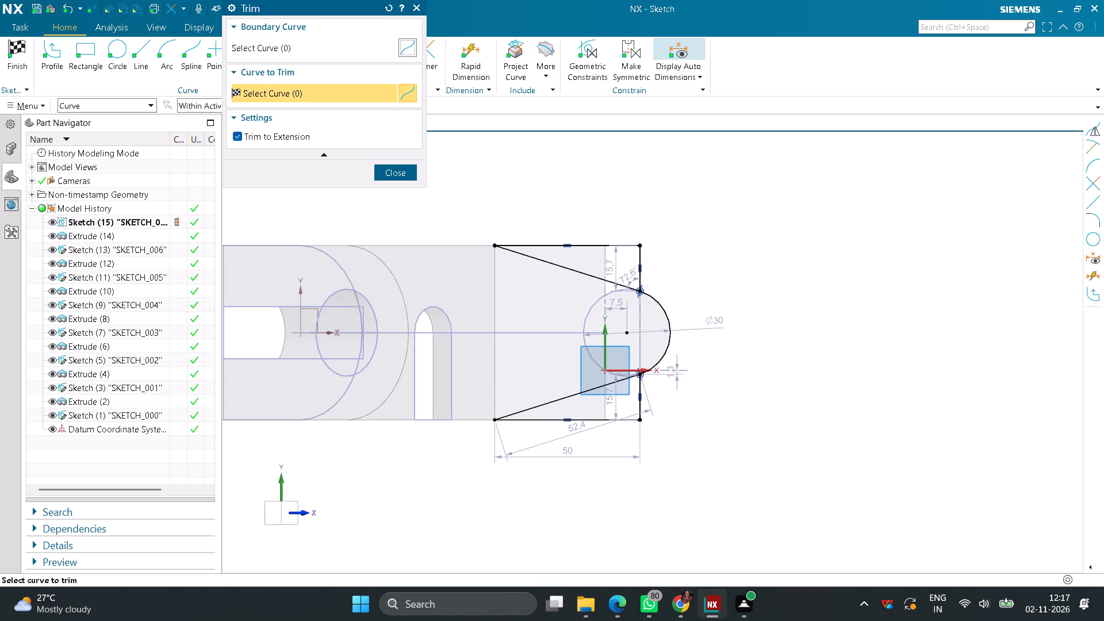
pyautogui.click(665, 306)
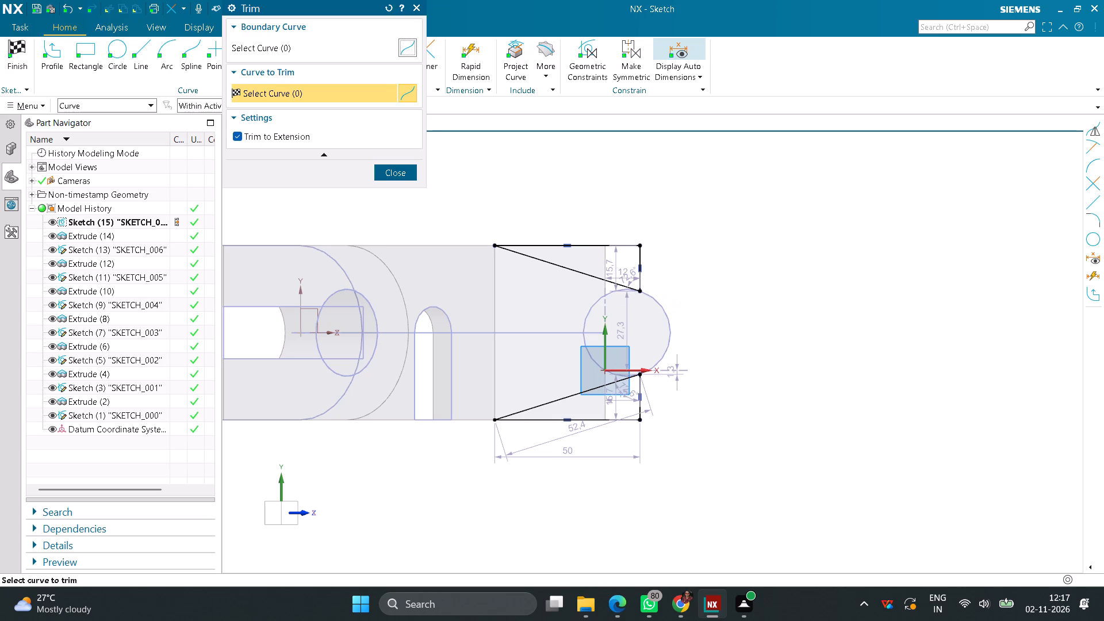
pyautogui.click(393, 176)
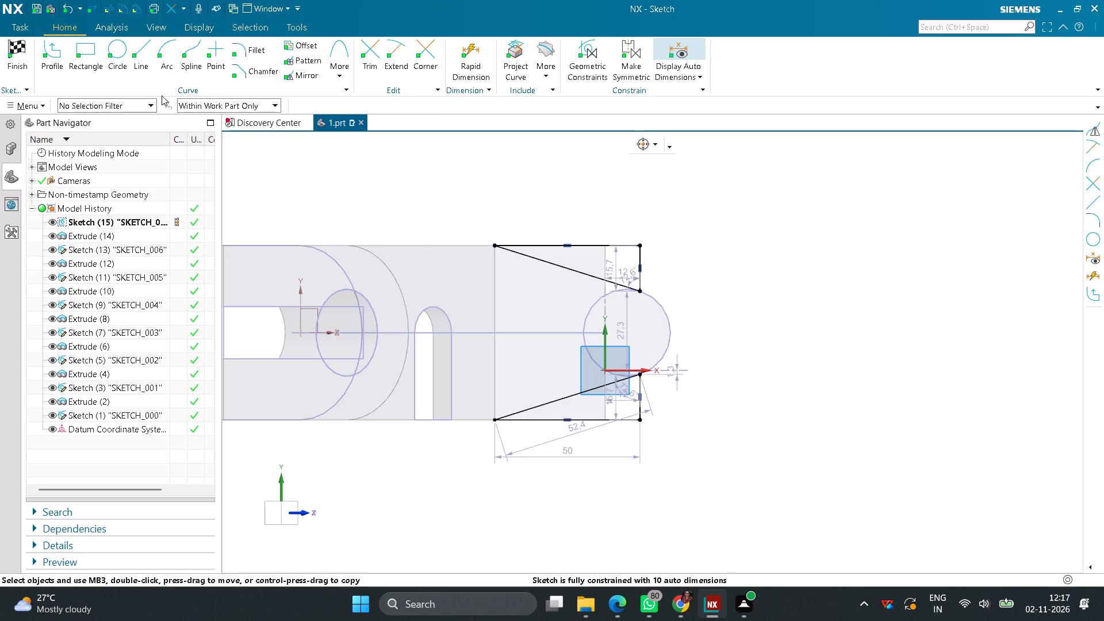
pyautogui.click(16, 56)
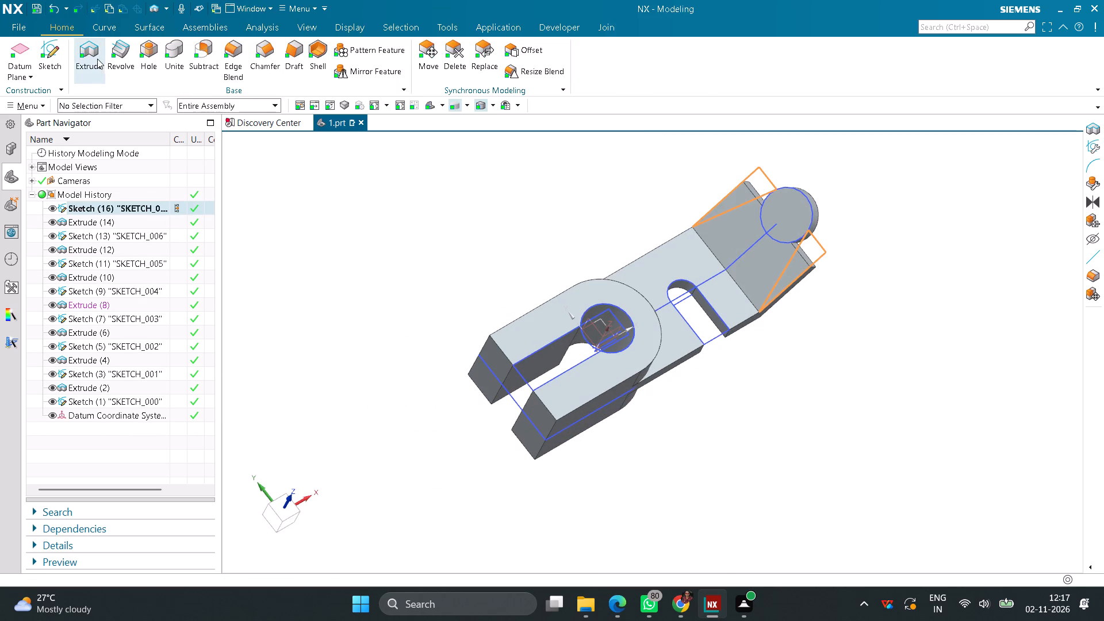
# Extrude the two corner triangles 9 mm in the reversed direction, subtracting them from the body.
pyautogui.click(91, 59)
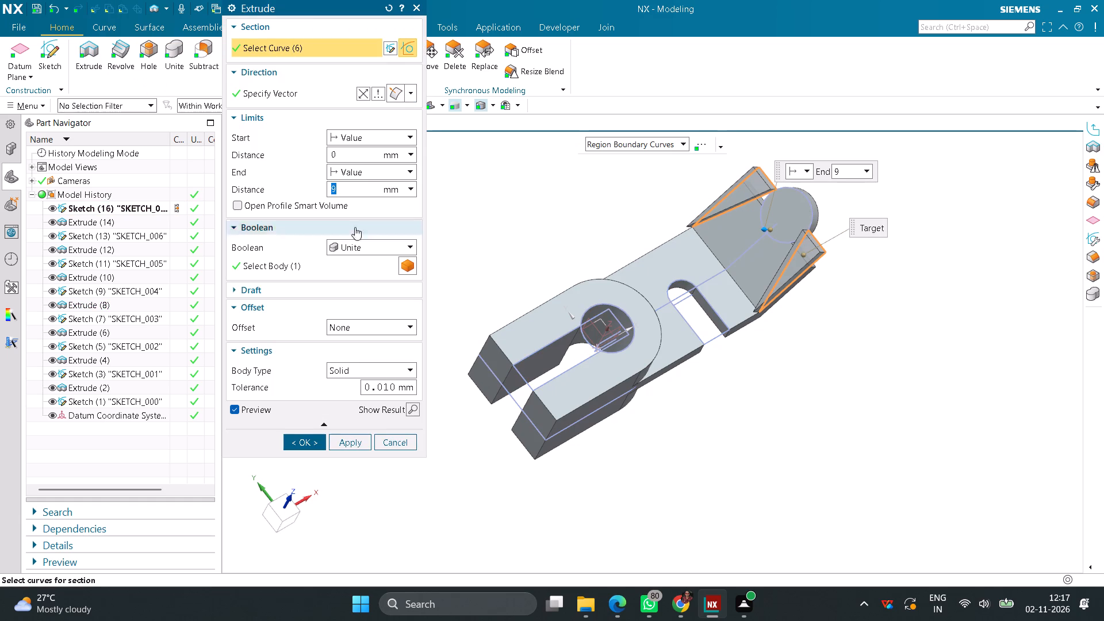
pyautogui.click(407, 248)
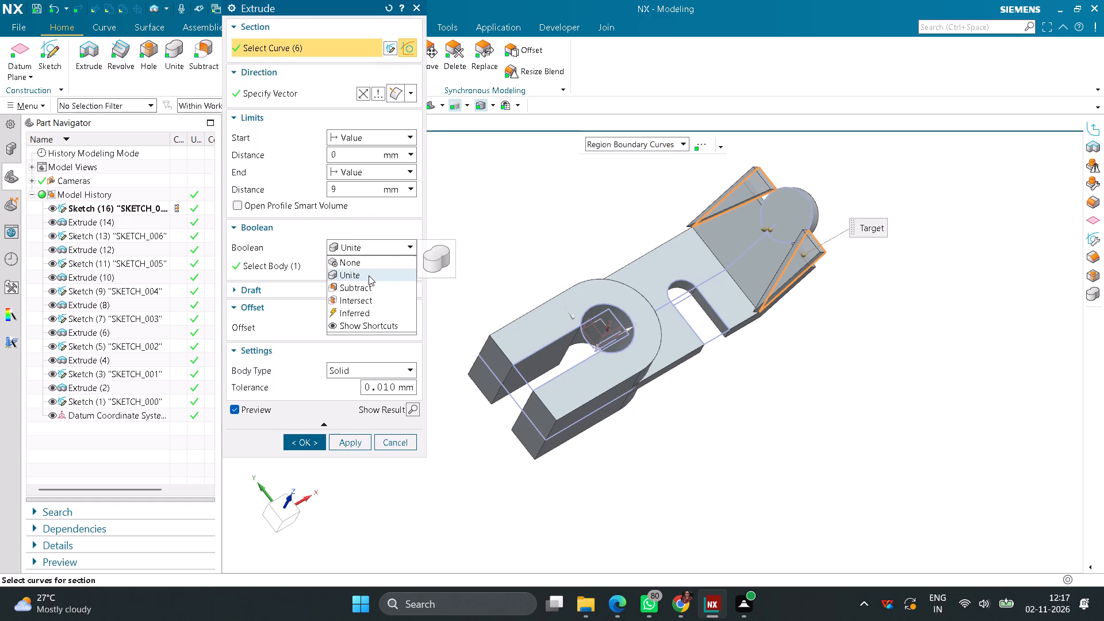
pyautogui.click(366, 289)
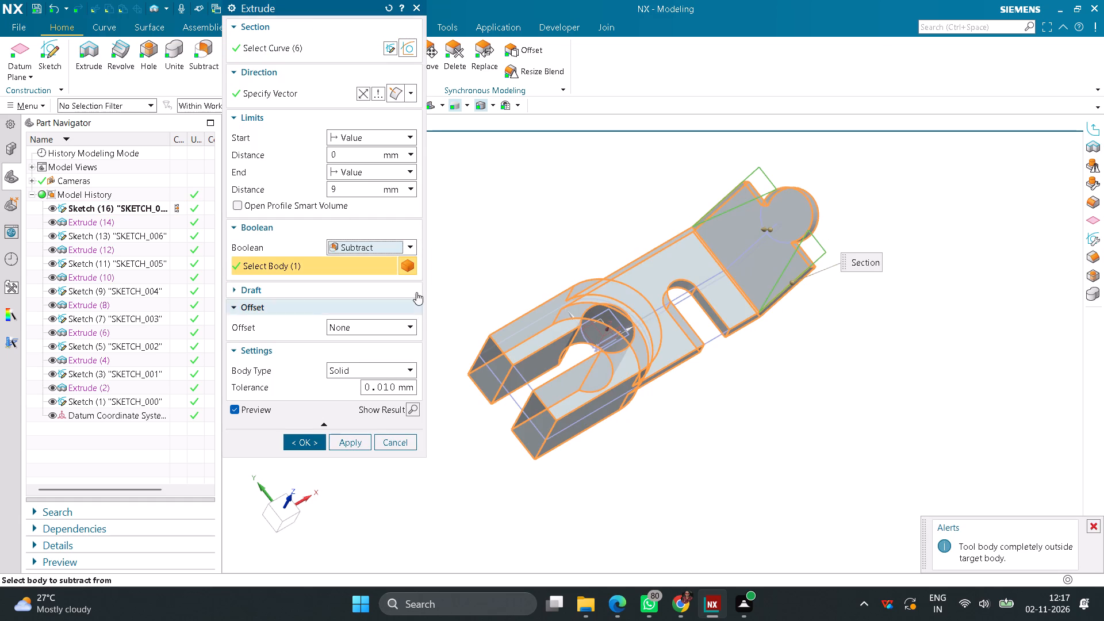
pyautogui.click(358, 96)
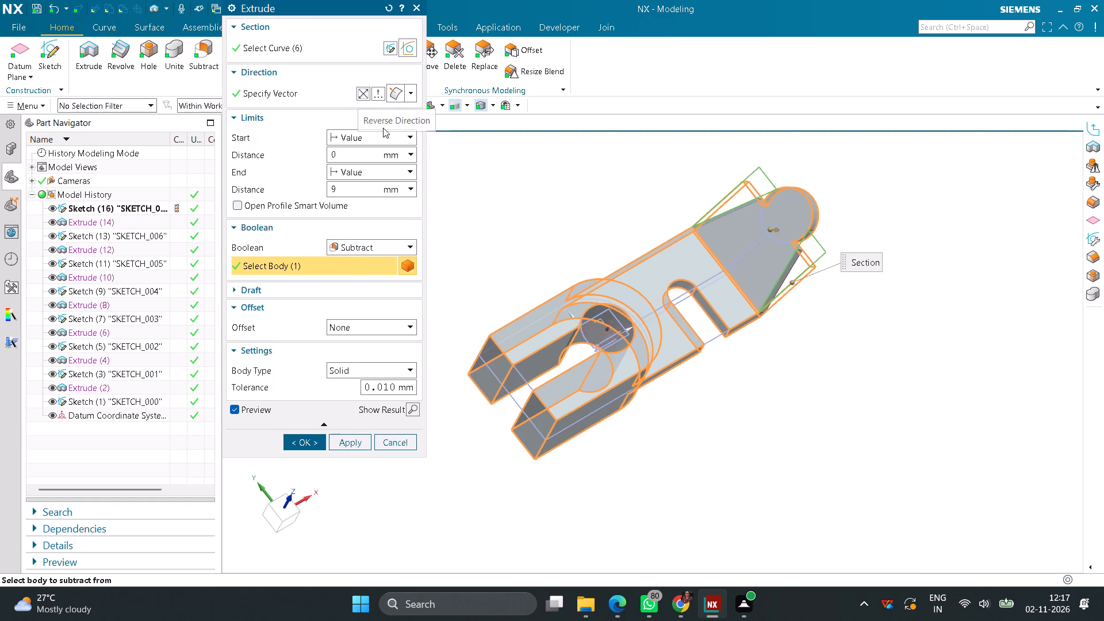
pyautogui.click(309, 436)
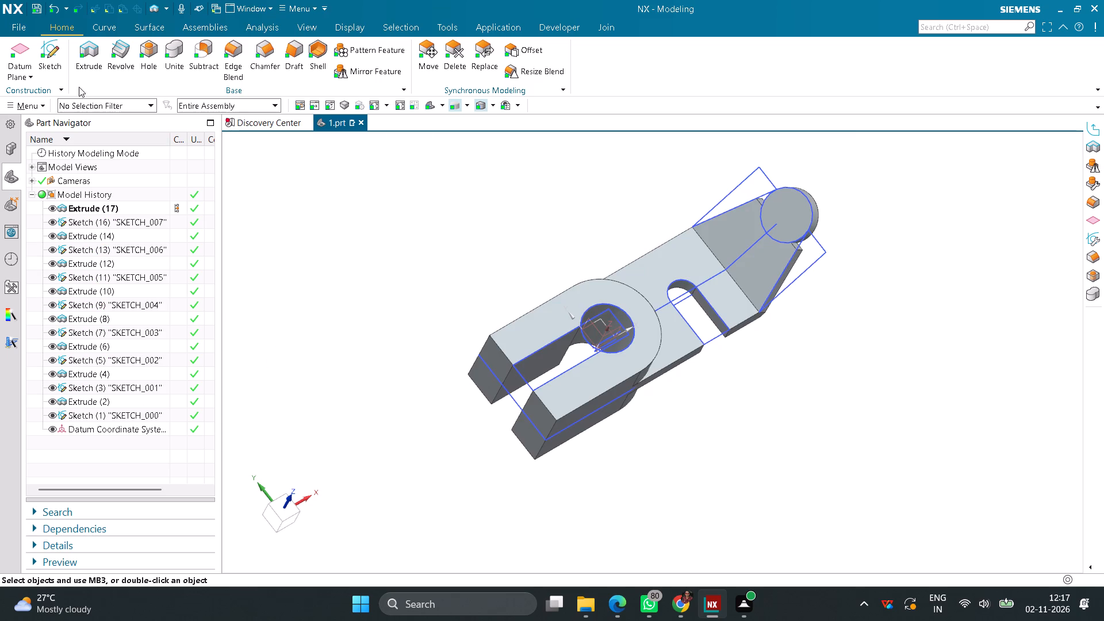
# Create a new sketch on the tapered face of the bent arm.
pyautogui.click(49, 55)
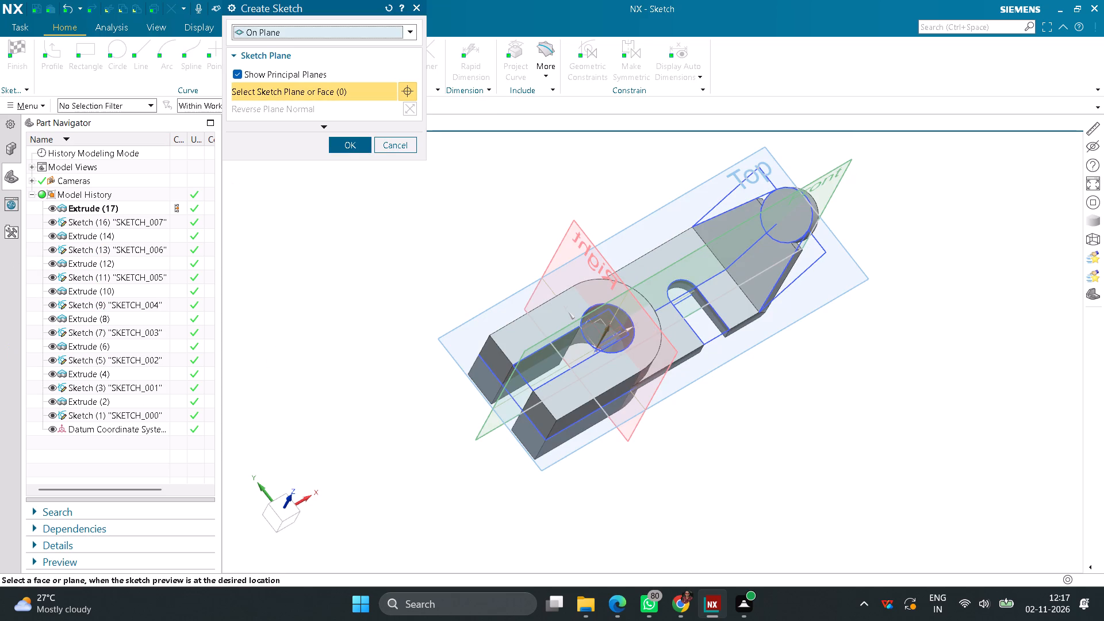
pyautogui.click(752, 294)
pyautogui.click(356, 140)
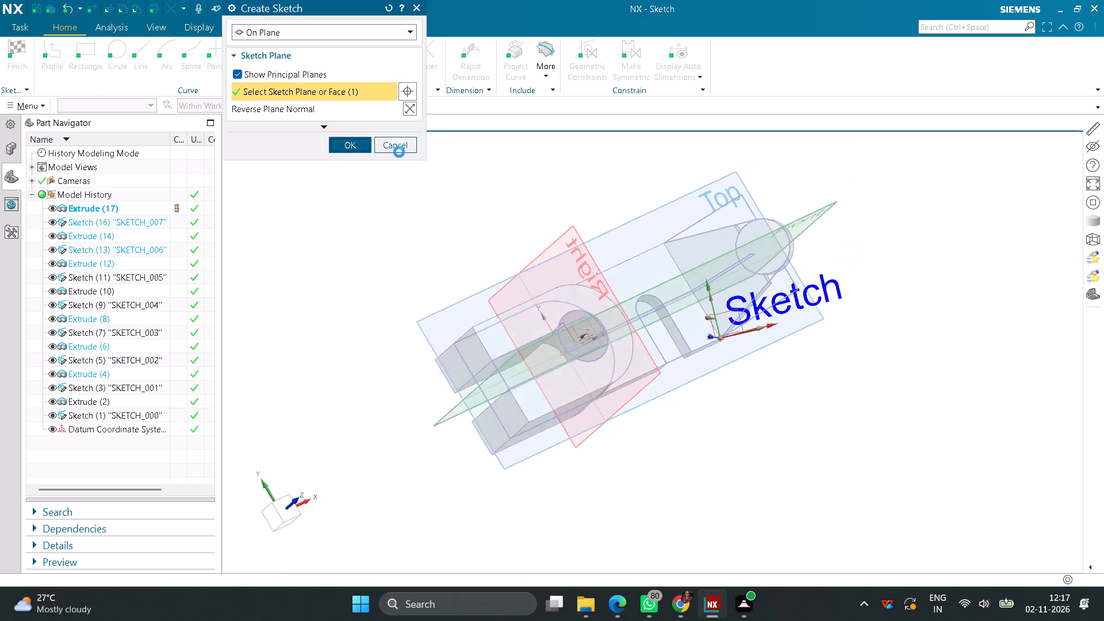
# Project the two short leftover edges, both slanted tangent lines and the end circle into the sketch using the Single Curve rule.
pyautogui.scroll(4, 759, 238)
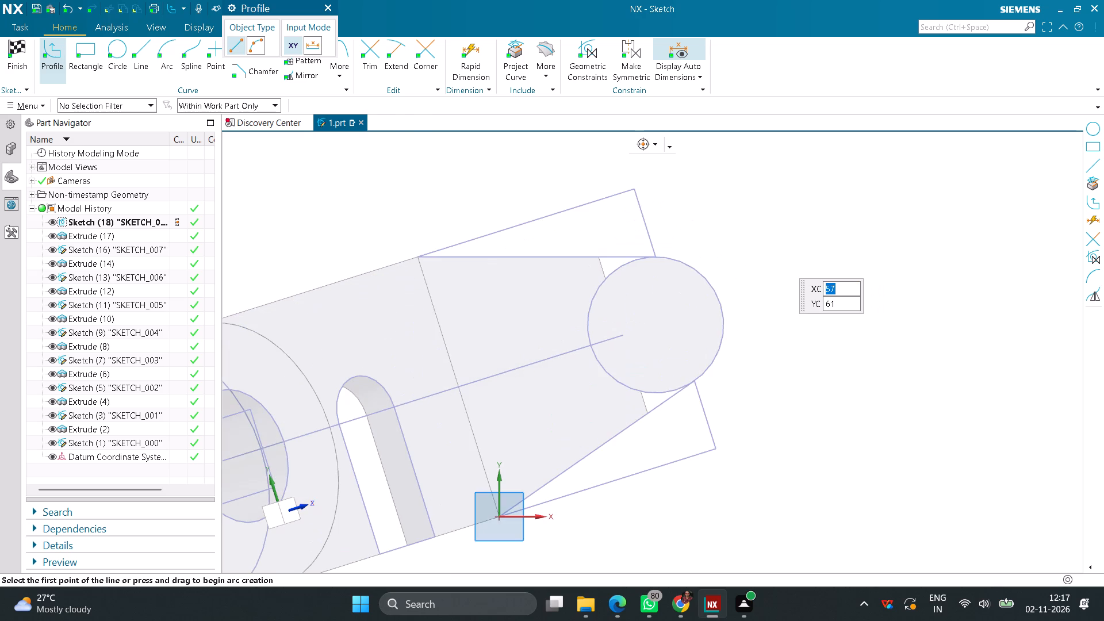
pyautogui.click(515, 70)
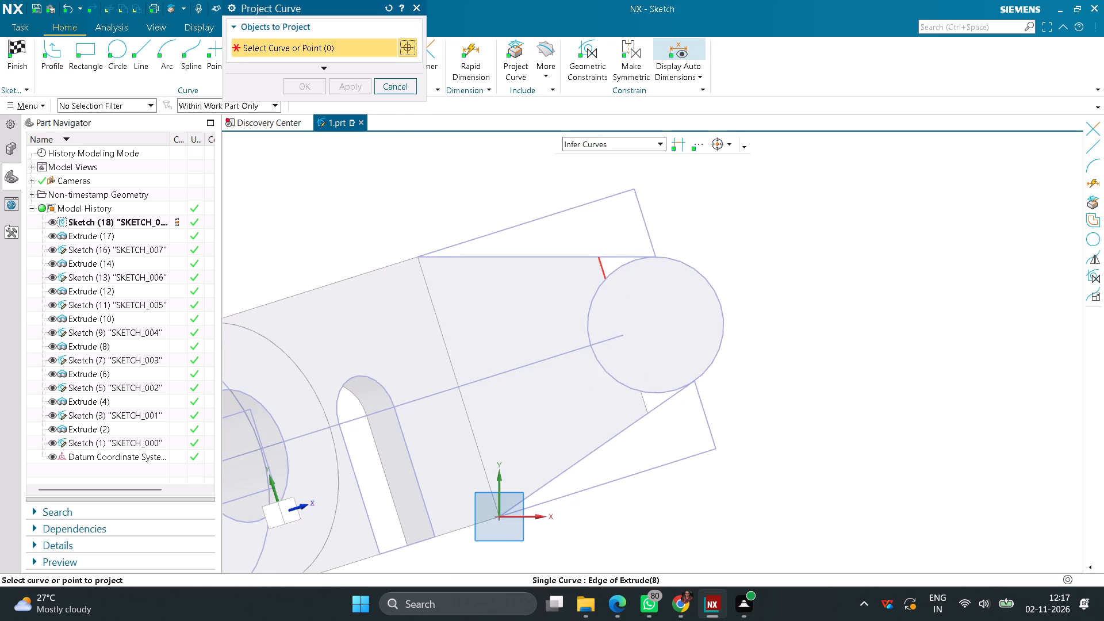
pyautogui.click(597, 264)
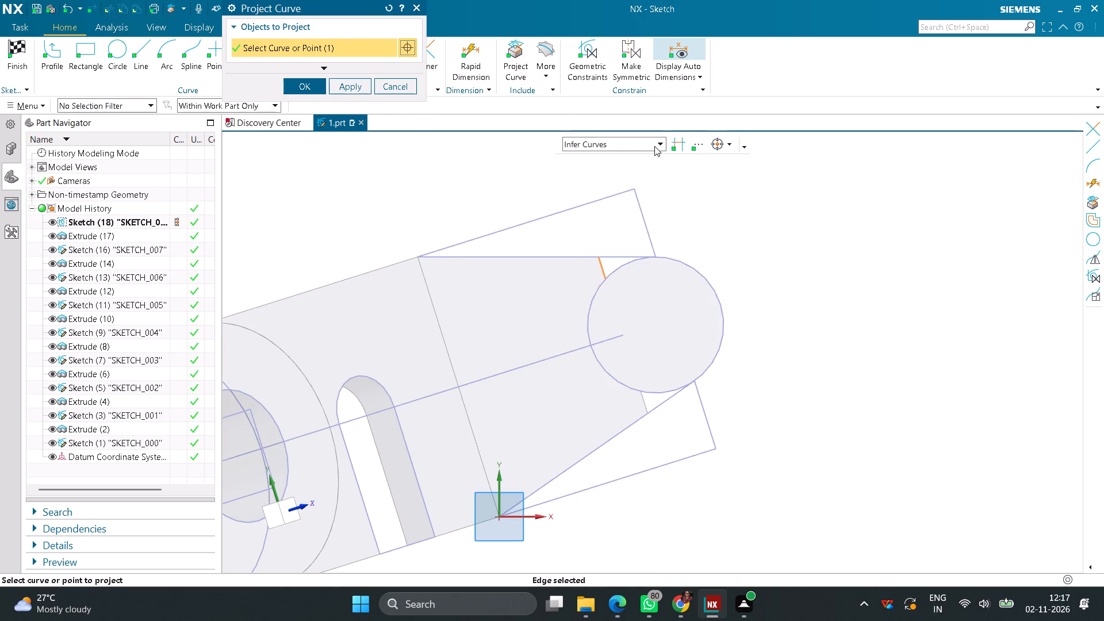
pyautogui.click(654, 143)
pyautogui.click(599, 163)
pyautogui.click(611, 257)
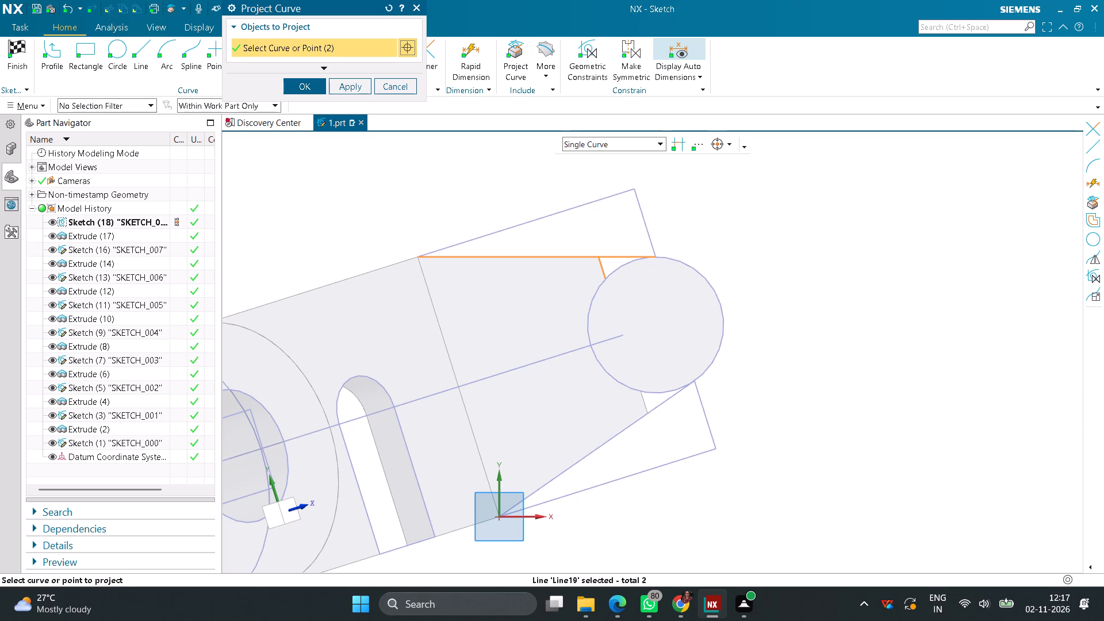
pyautogui.click(645, 405)
pyautogui.click(662, 405)
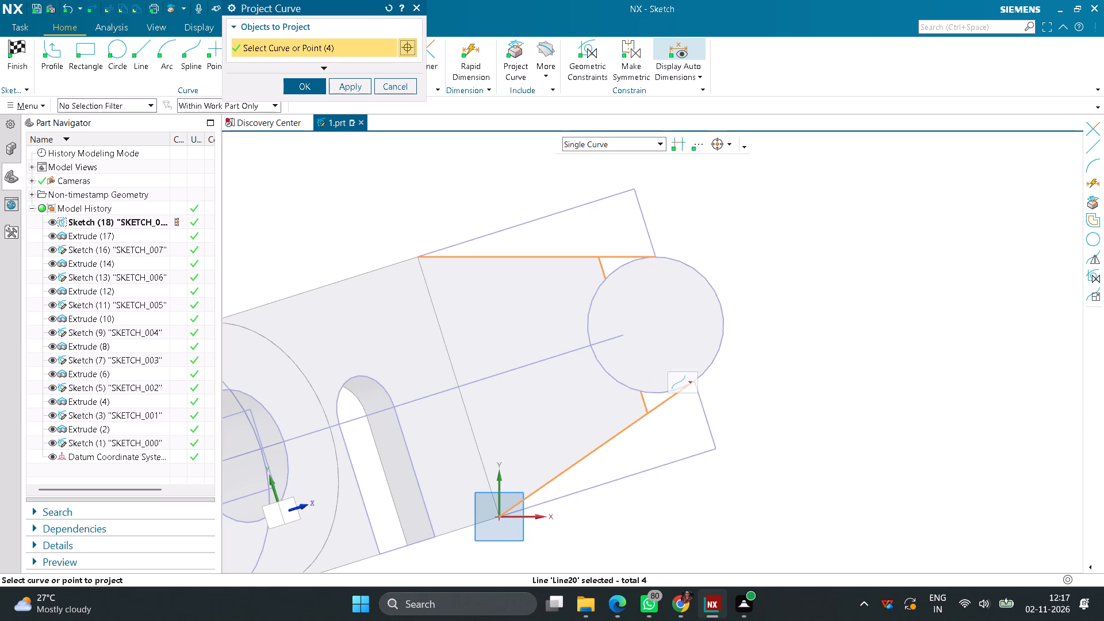
pyautogui.click(634, 391)
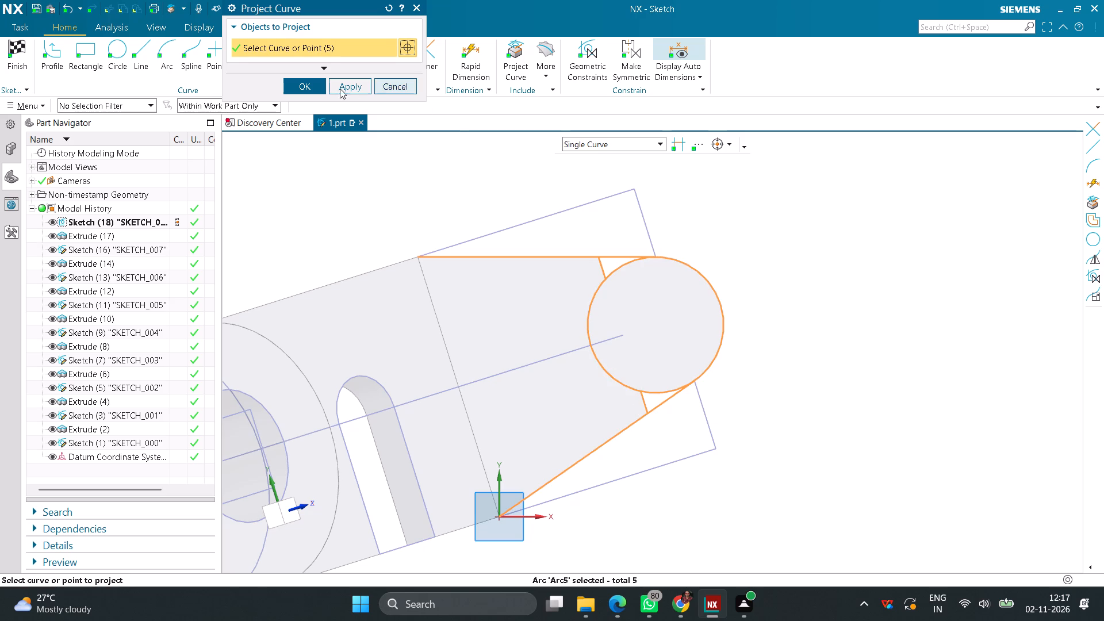
pyautogui.click(317, 87)
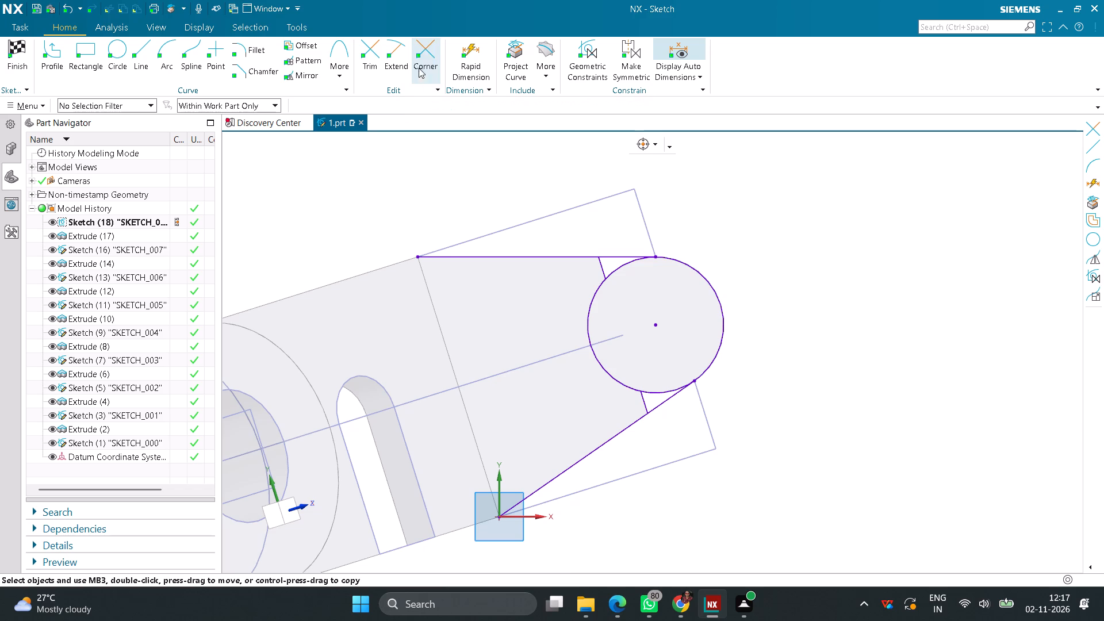
# Make corners between each projected short edge and its tangent line, keeping the portions beside the end circle.
pyautogui.click(418, 59)
pyautogui.click(601, 269)
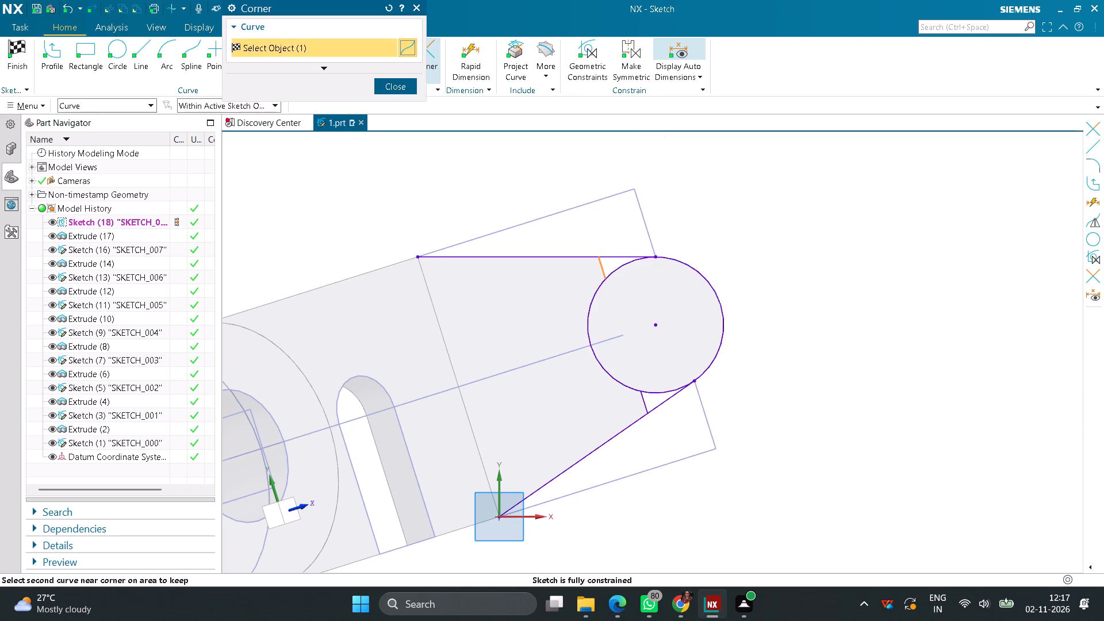
pyautogui.click(611, 256)
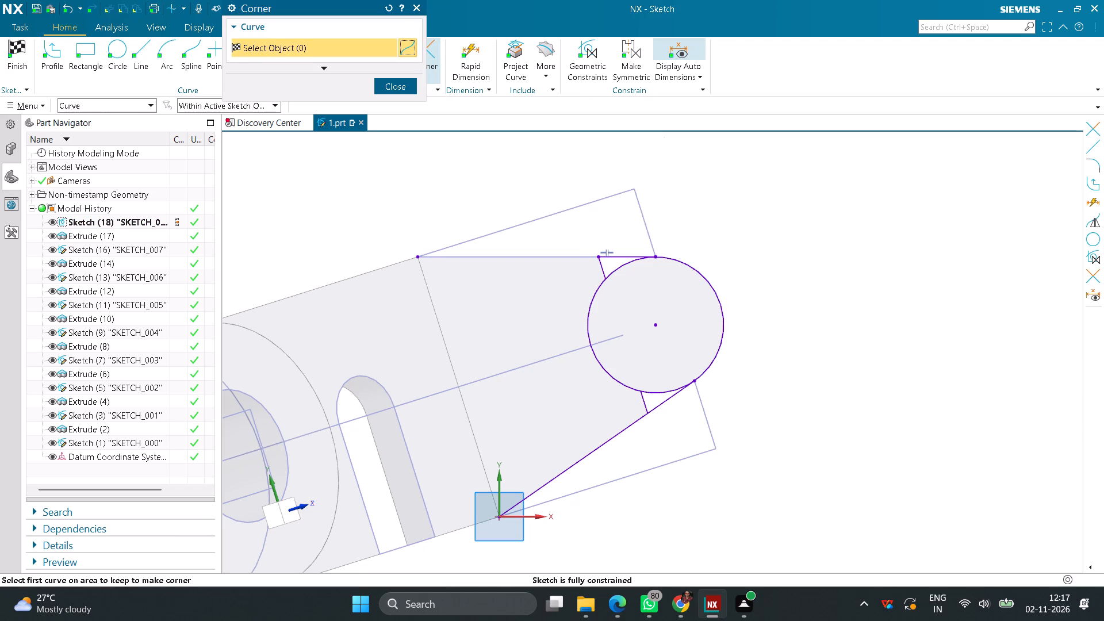
pyautogui.click(643, 401)
pyautogui.click(666, 404)
pyautogui.click(403, 88)
# Trim the projected circle's outer and inner arcs to leave two small closed regions at the tangent points, and finish the sketch.
pyautogui.click(376, 53)
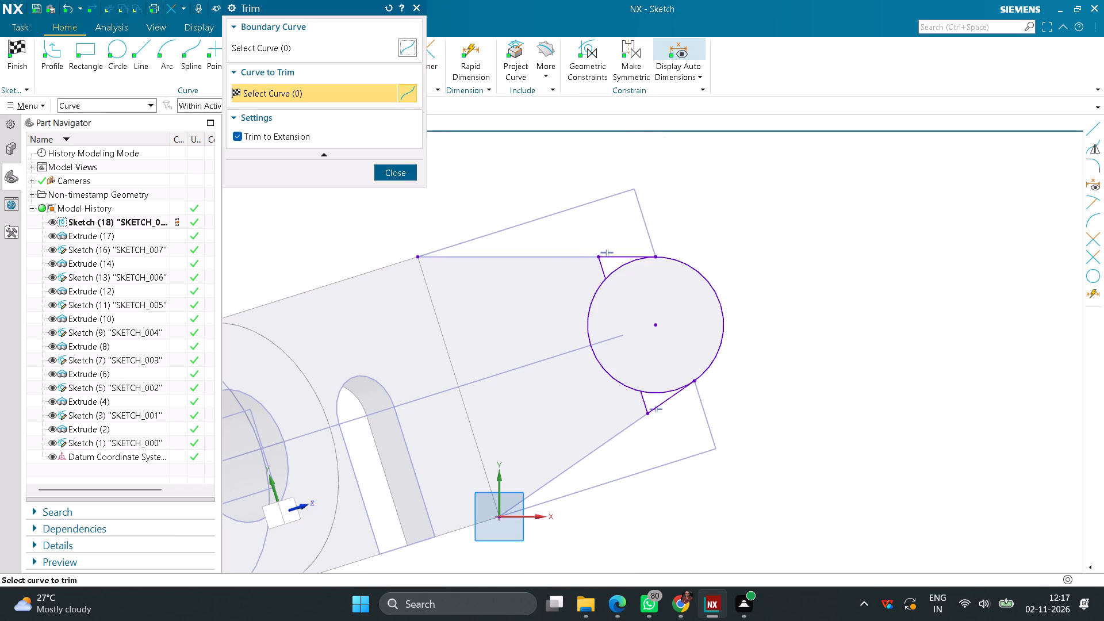
pyautogui.click(708, 286)
pyautogui.click(591, 304)
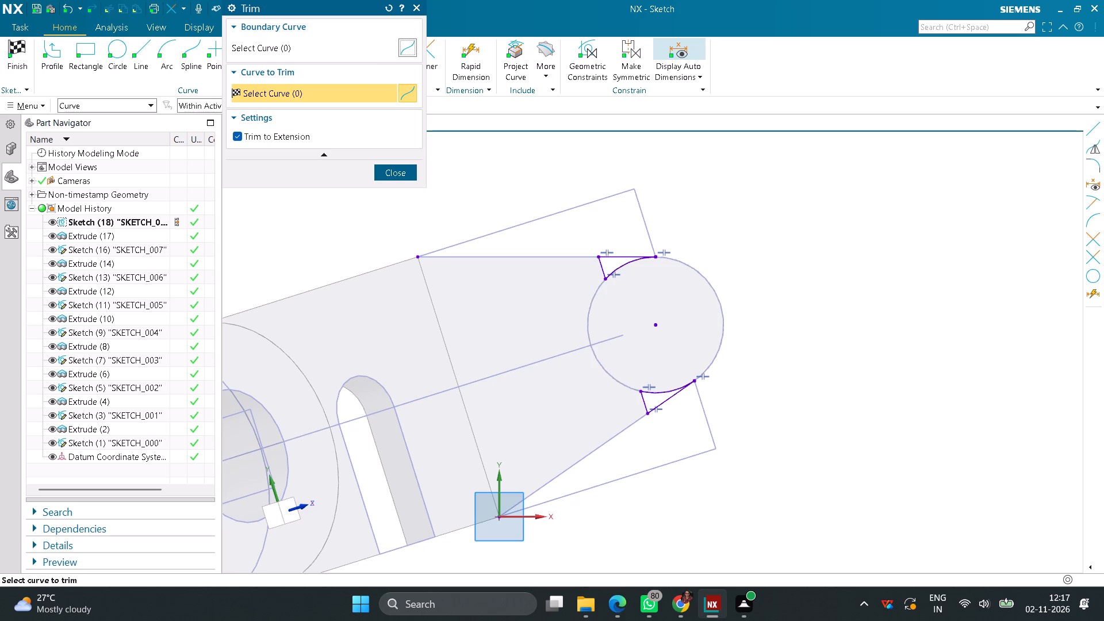
pyautogui.click(398, 174)
pyautogui.click(23, 52)
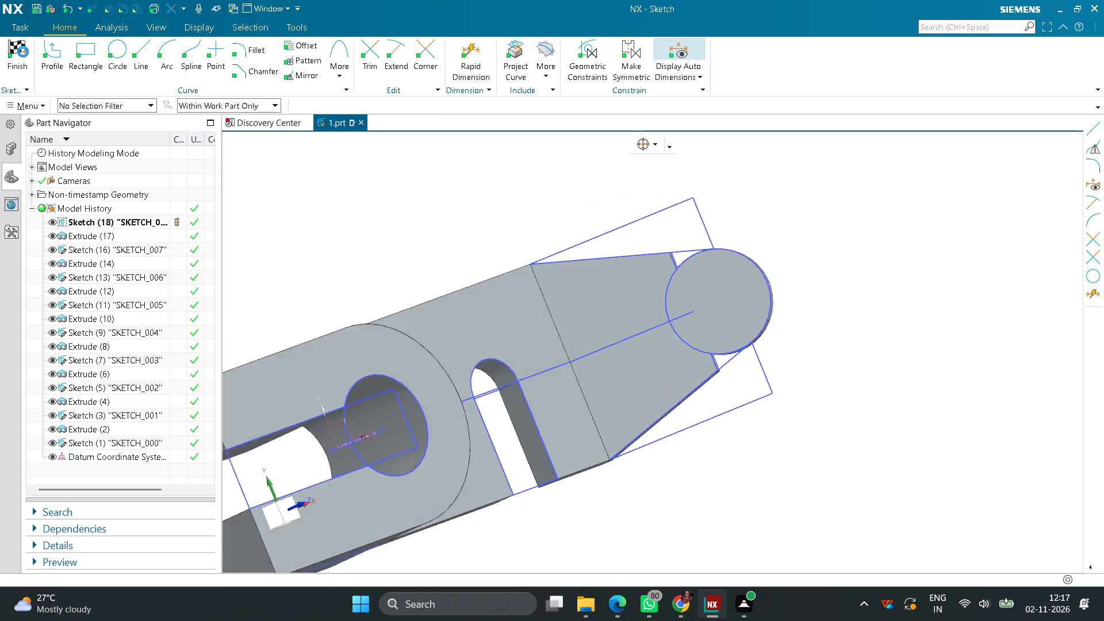
# Extrude the two small regions 9 mm in the reversed direction, uniting them with the body.
pyautogui.click(90, 53)
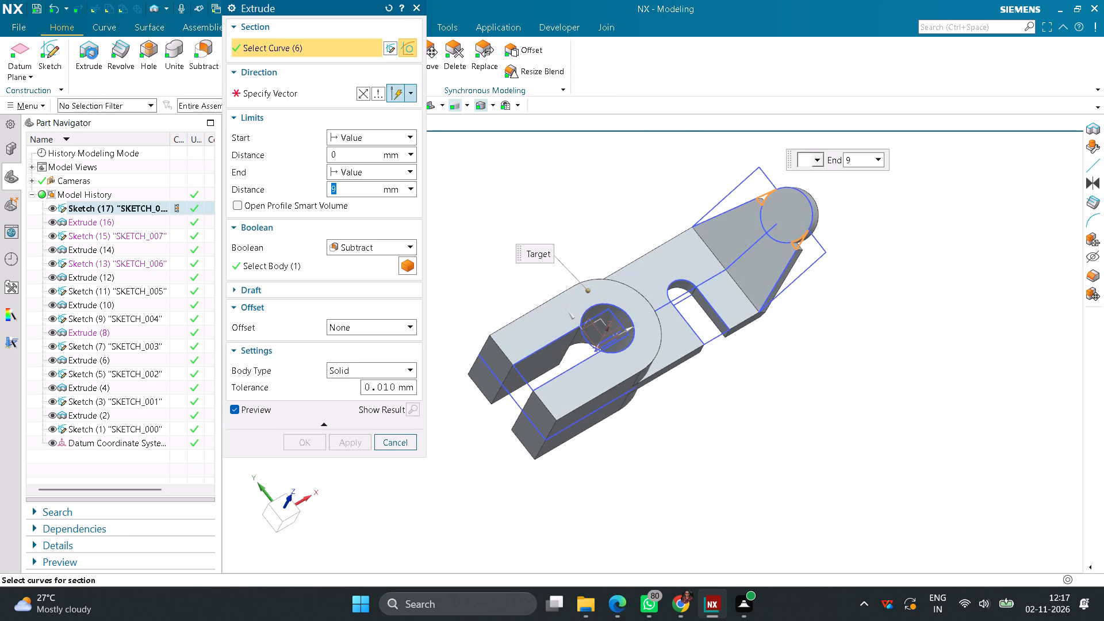
pyautogui.click(407, 244)
pyautogui.click(355, 277)
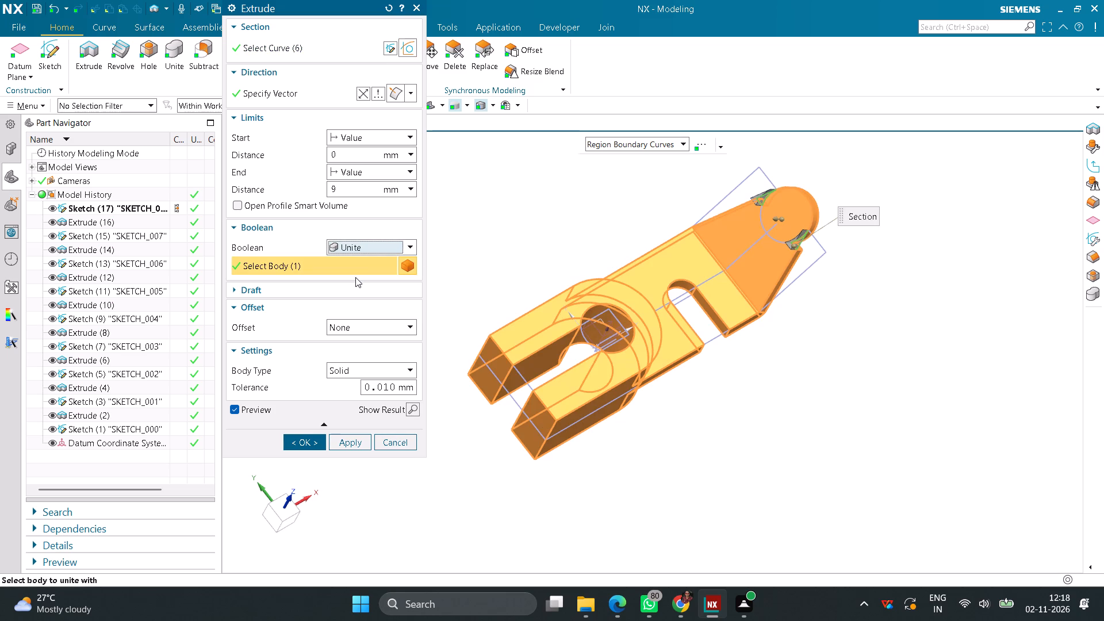
pyautogui.click(364, 96)
pyautogui.click(316, 435)
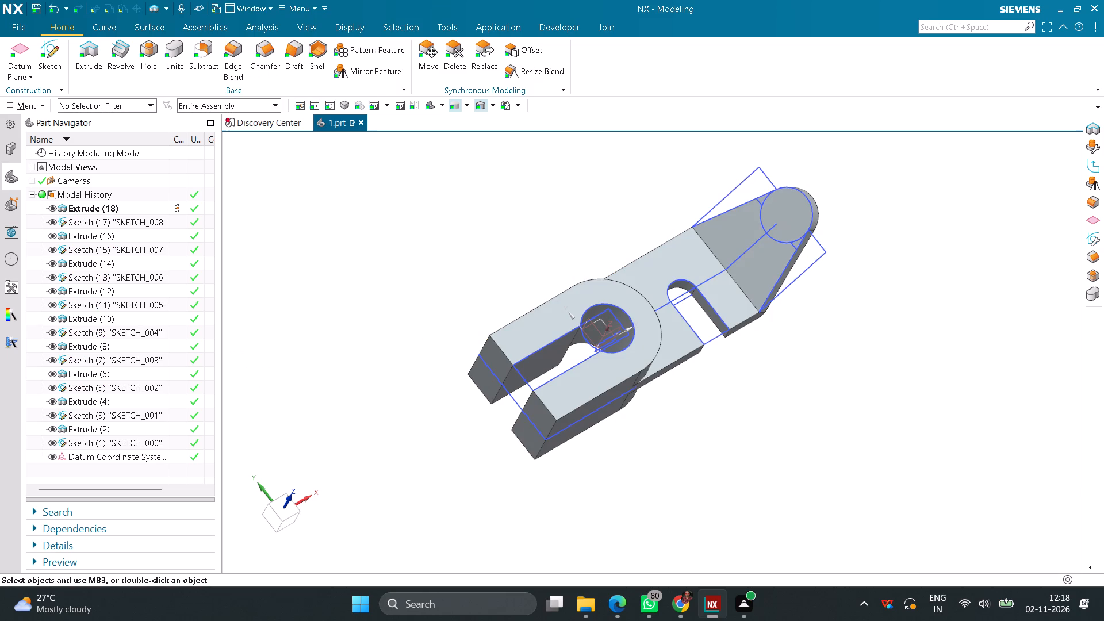
# Sketch a 15 mm diameter circle on the bent arm's tapered face, concentric with its rounded end, and finish the sketch.
pyautogui.click(59, 46)
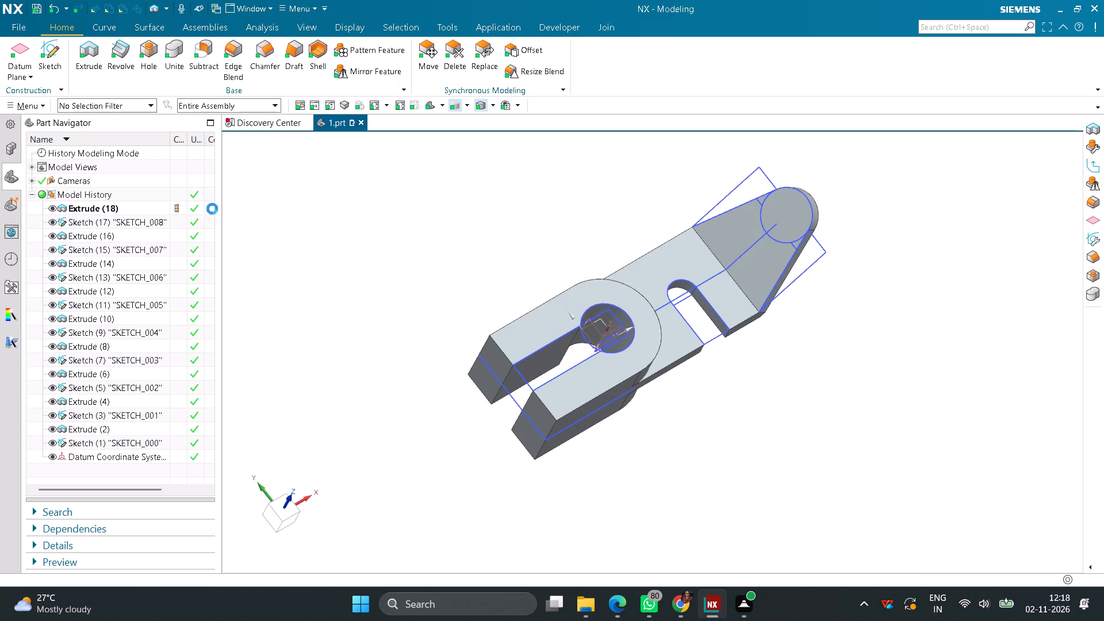
pyautogui.click(766, 275)
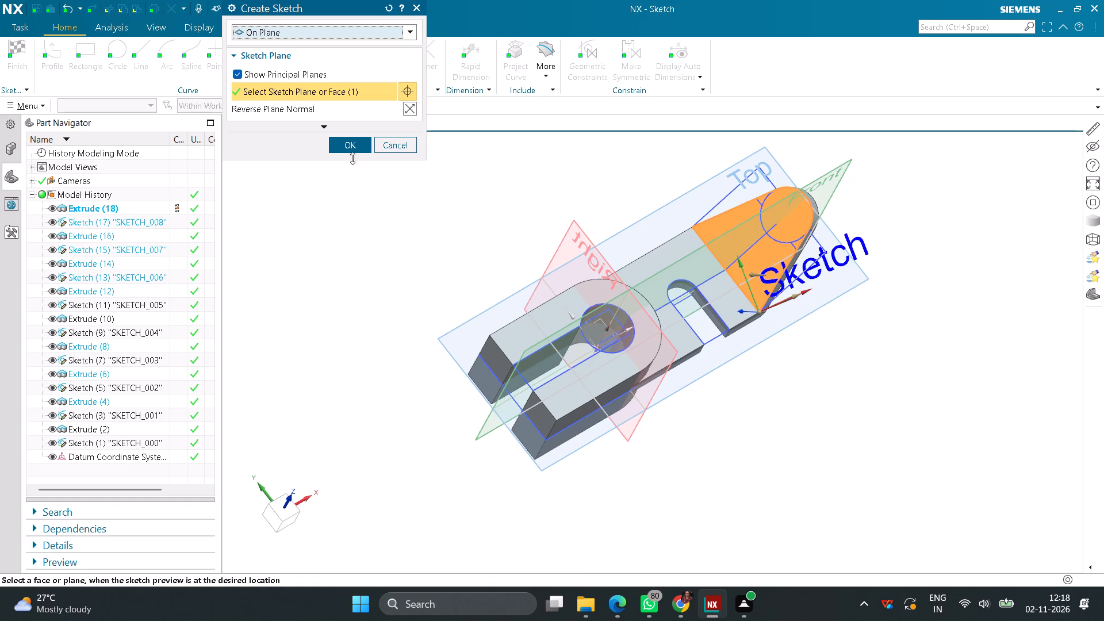
pyautogui.click(354, 149)
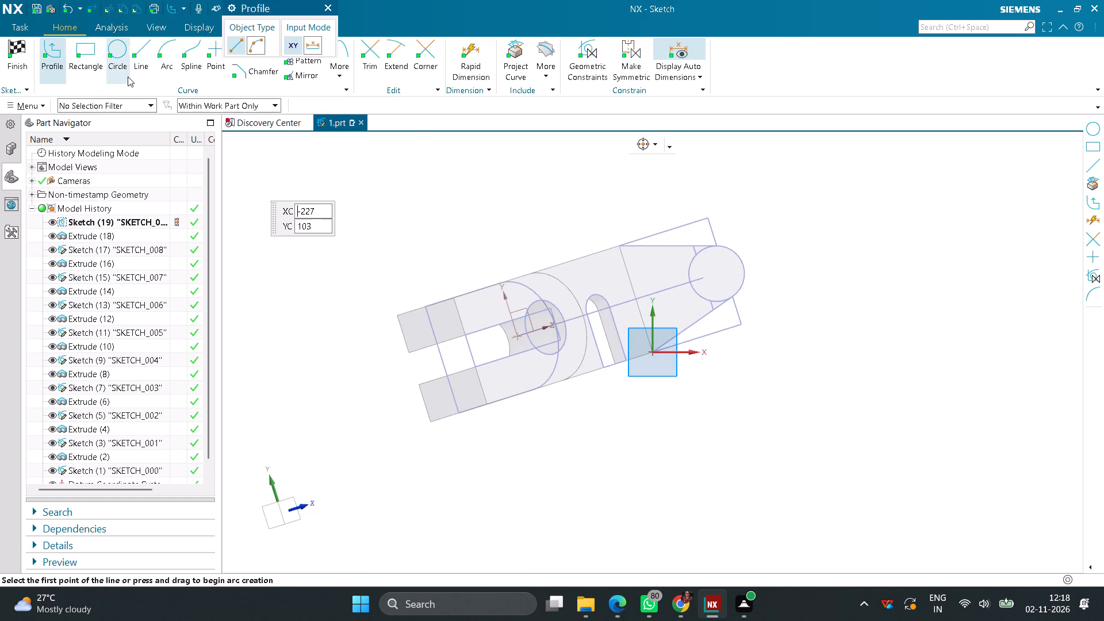
pyautogui.click(120, 56)
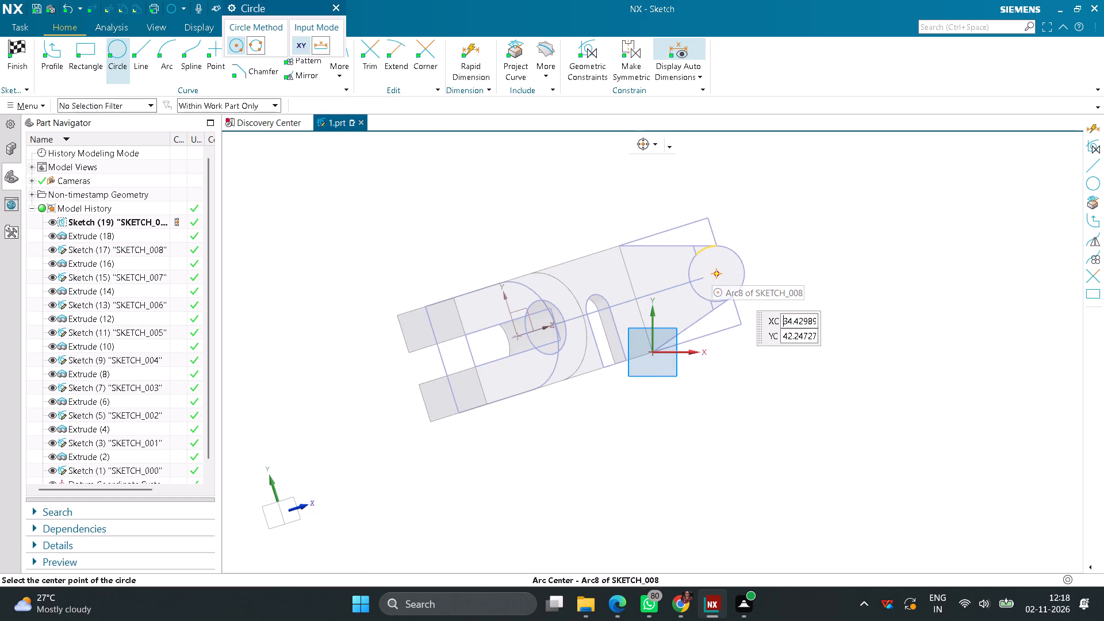
pyautogui.click(719, 275)
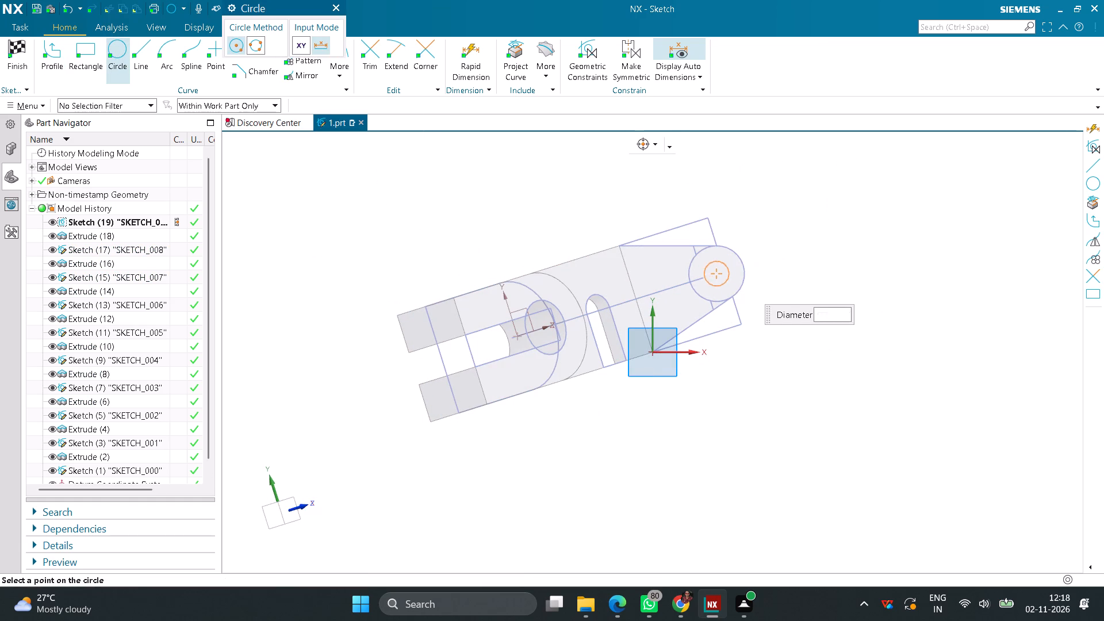
pyautogui.write('15')
pyautogui.press('Return')
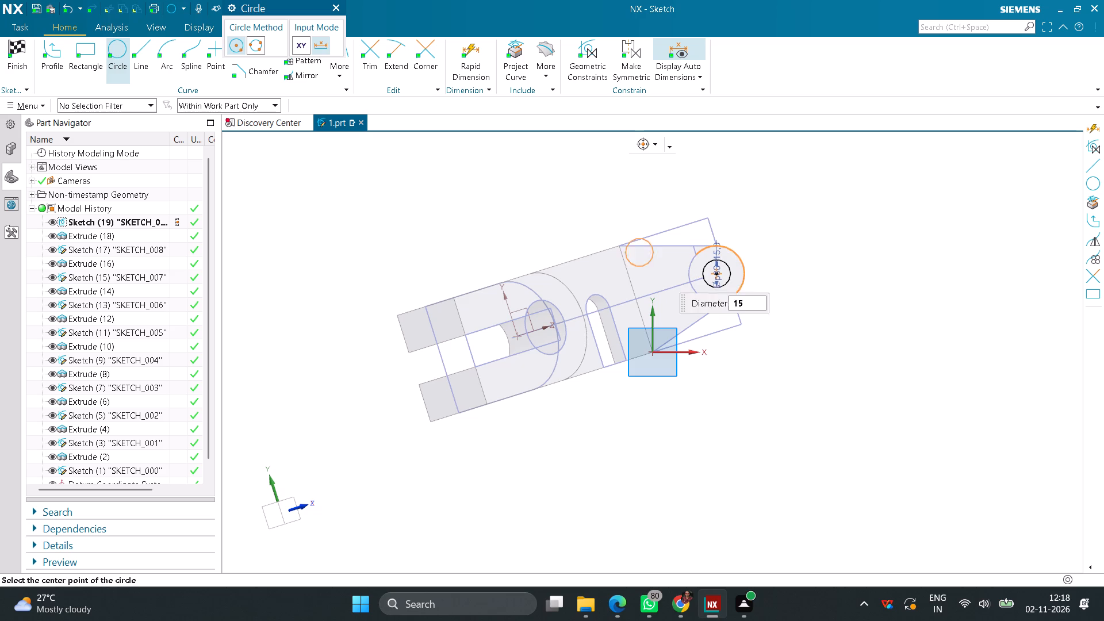
pyautogui.middleClick(489, 220)
pyautogui.click(5, 39)
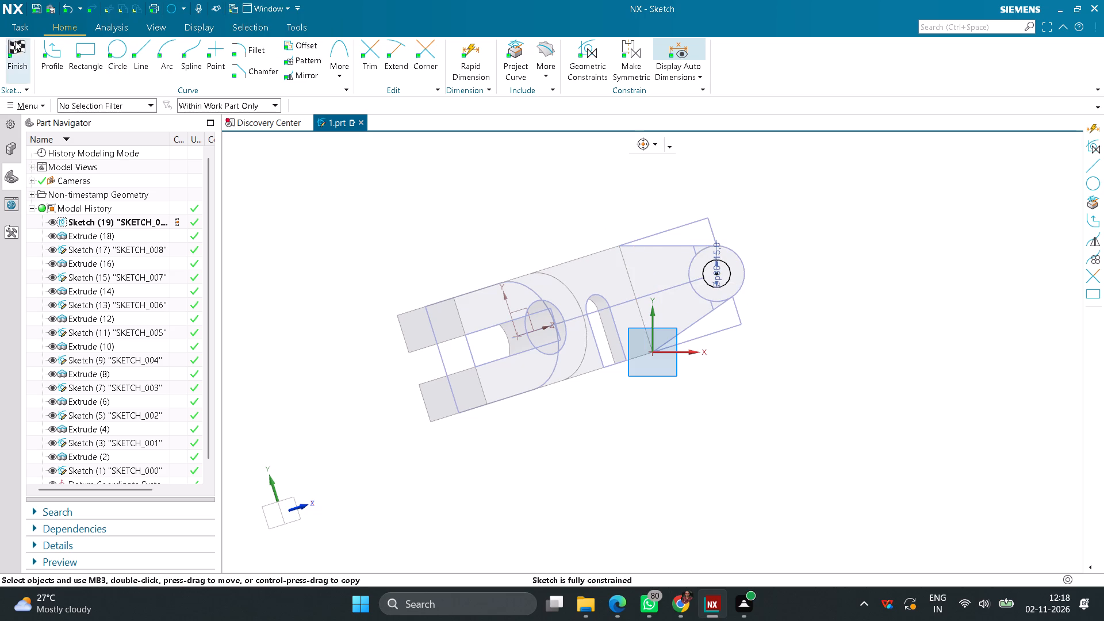
pyautogui.click(20, 47)
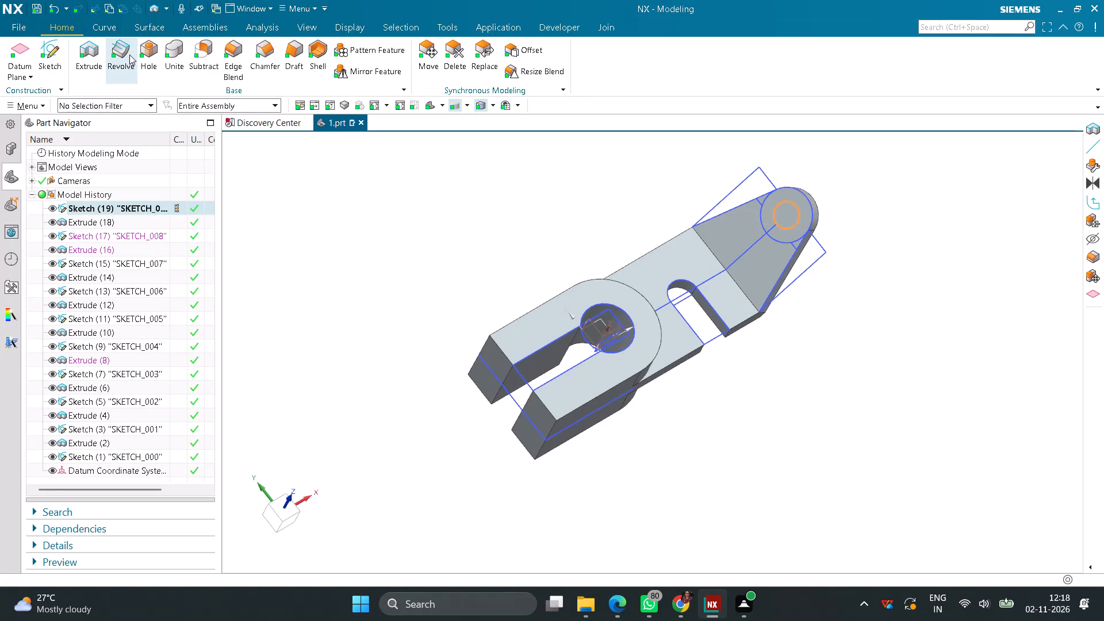
# Extrude the 15 mm circle 9 mm in the reversed direction with the Inferred boolean, cutting a hole through the arm's rounded end.
pyautogui.click(89, 48)
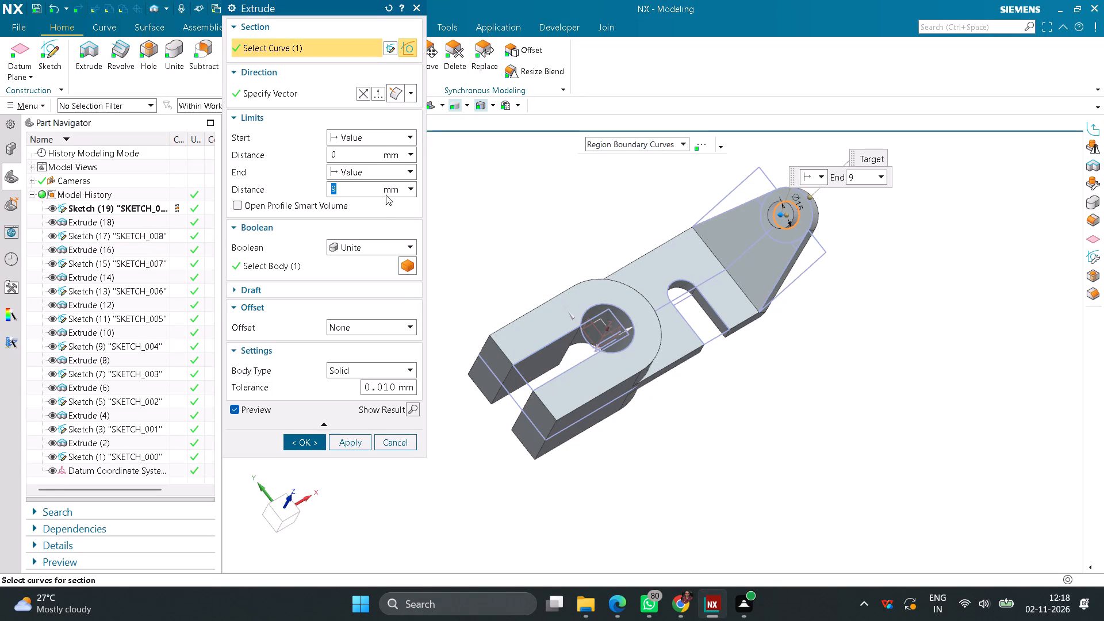
pyautogui.click(410, 246)
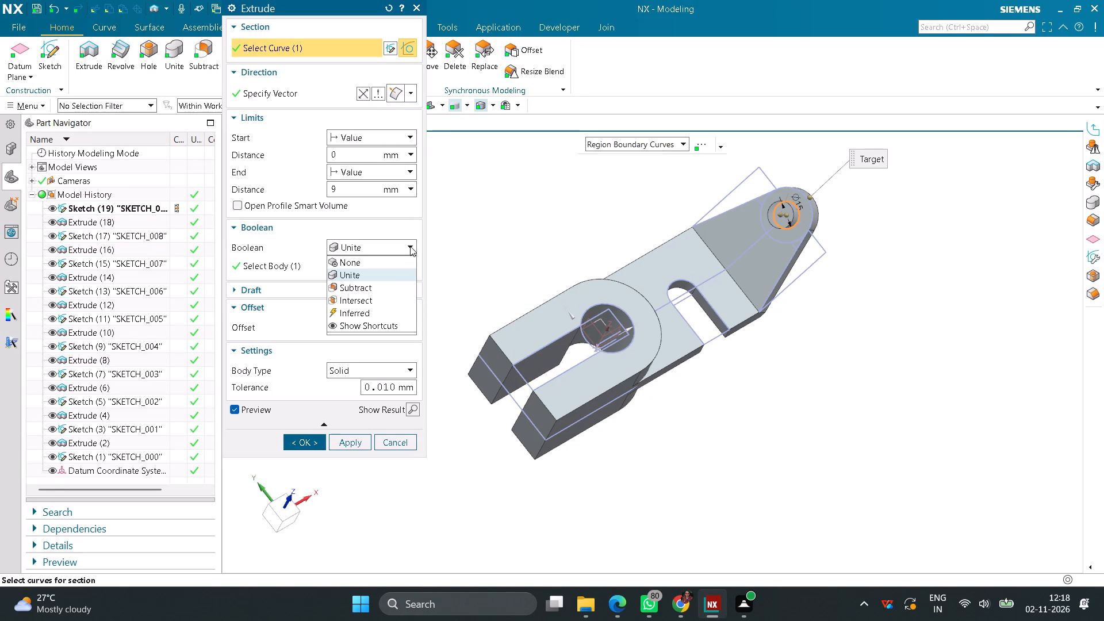
pyautogui.click(363, 312)
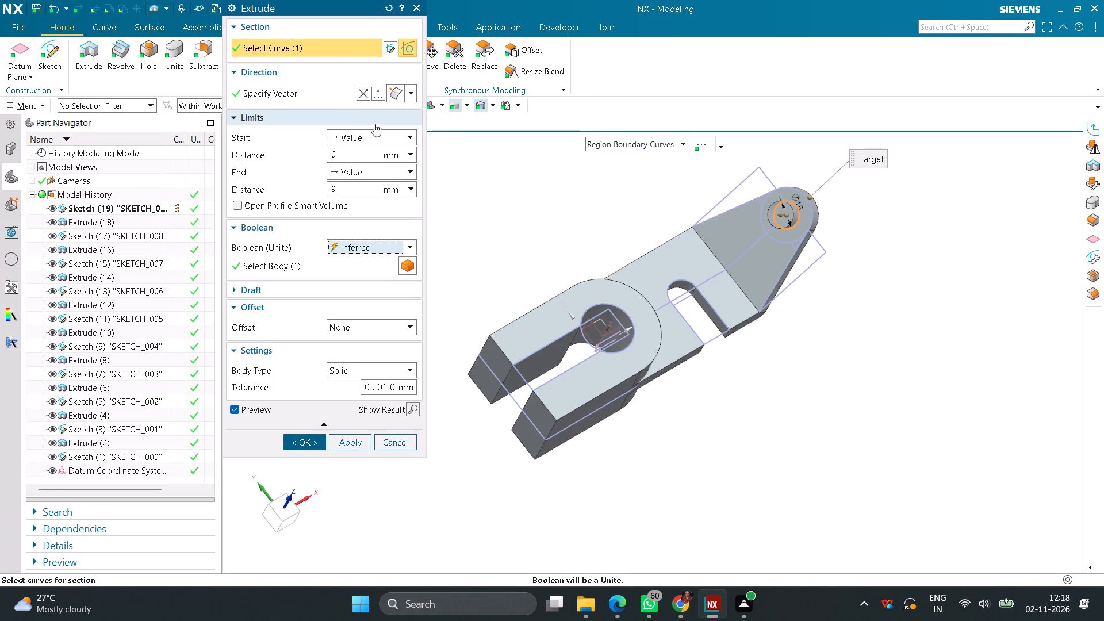
pyautogui.click(361, 92)
pyautogui.click(312, 436)
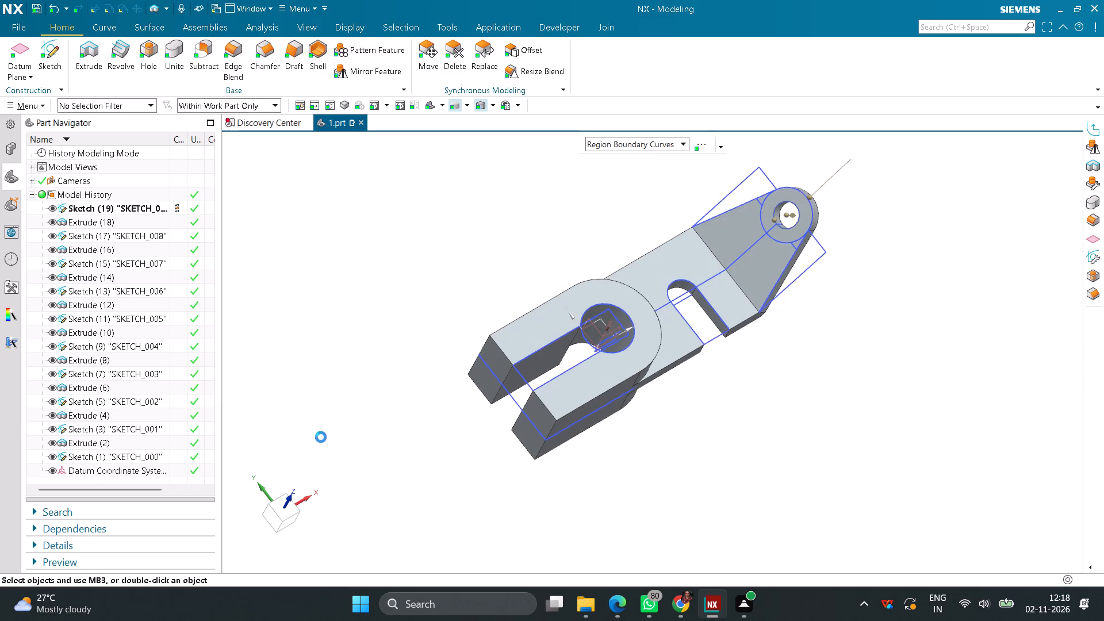
# Save the part file.
pyautogui.scroll(-2, 708, 467)
pyautogui.moveTo(708, 467); pyautogui.dragTo(622, 421, button='middle')
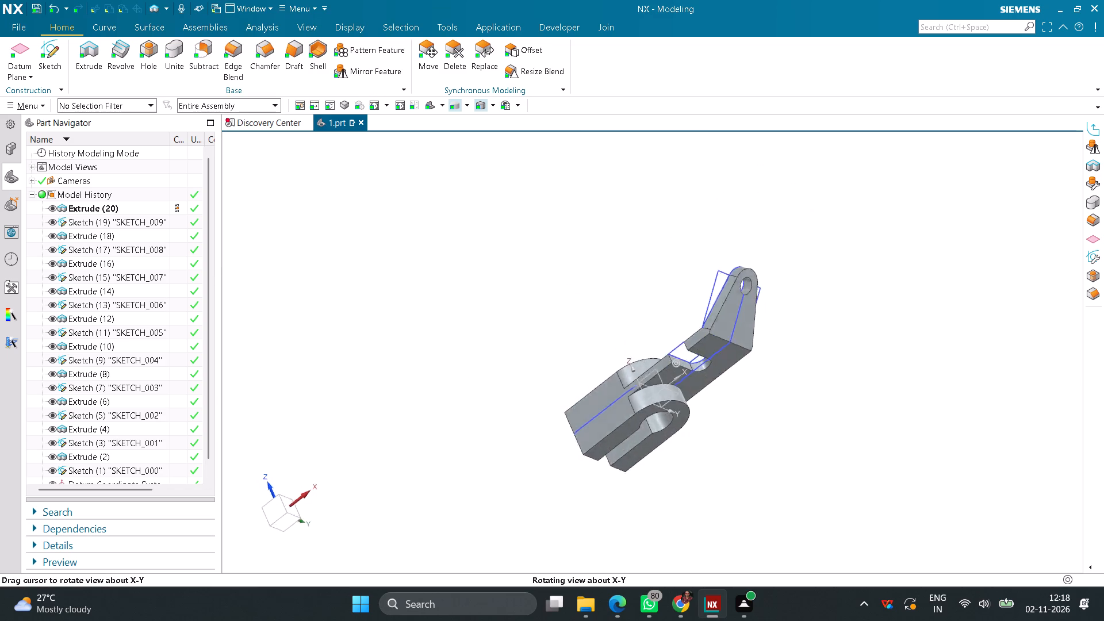
pyautogui.moveTo(622, 421); pyautogui.dragTo(653, 424, button='middle')
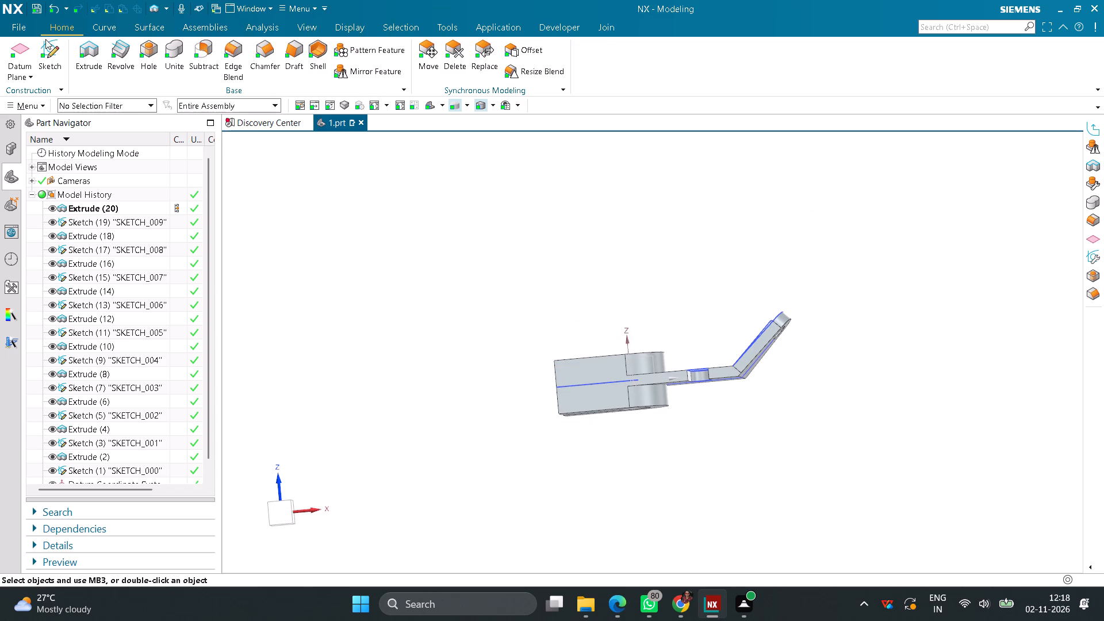
pyautogui.click(21, 26)
pyautogui.click(74, 106)
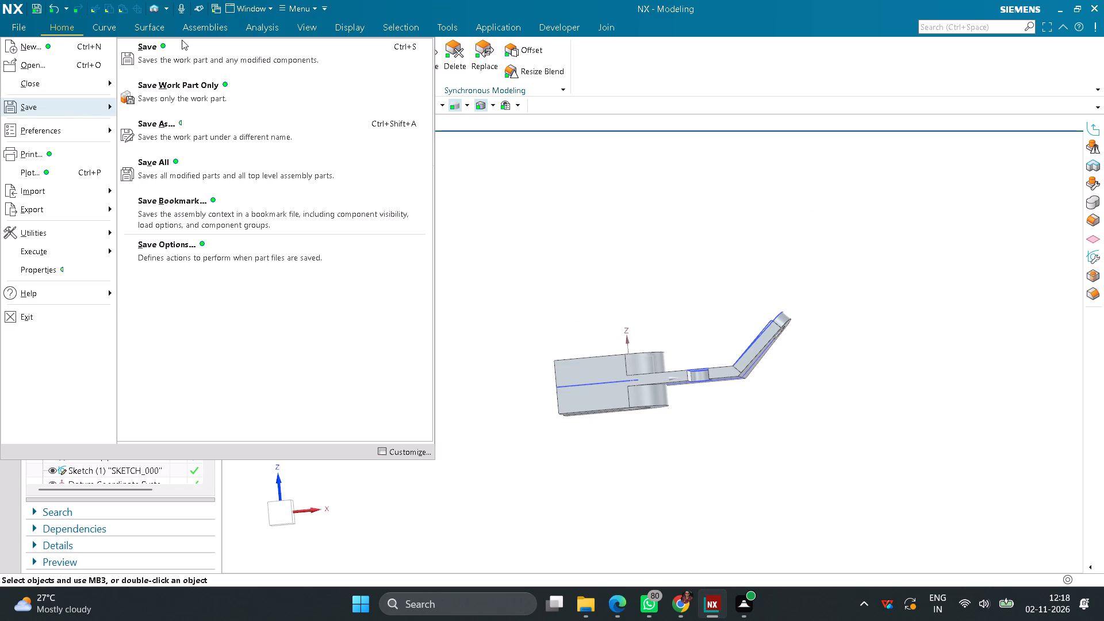
pyautogui.click(181, 51)
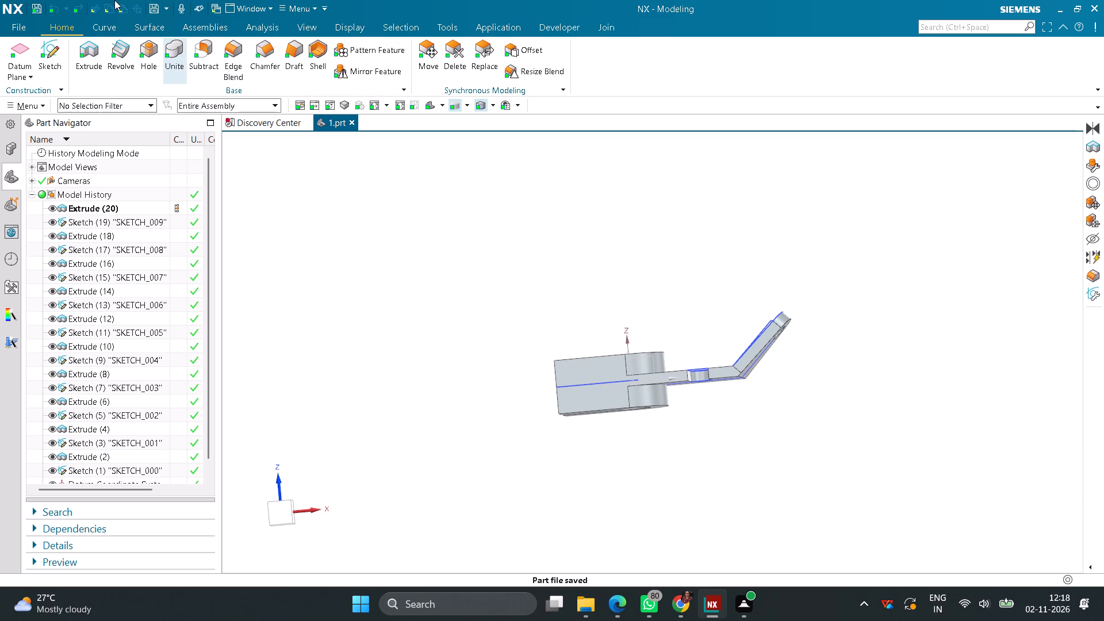
# Save a copy of the part as an IGES file named 1 in the internship folder.
pyautogui.click(5, 20)
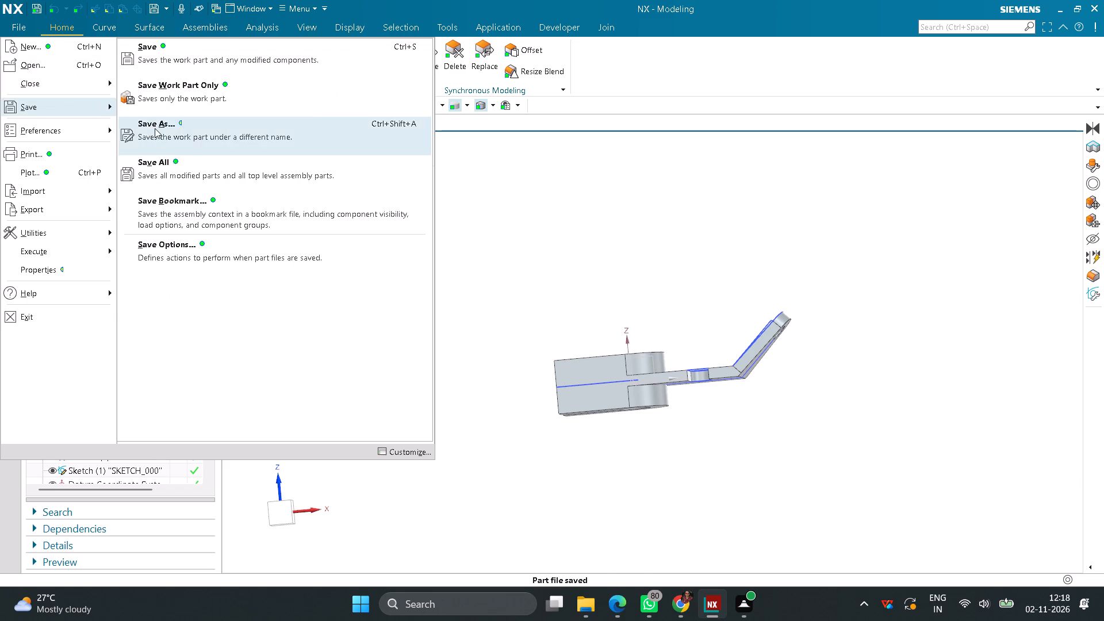
pyautogui.click(155, 128)
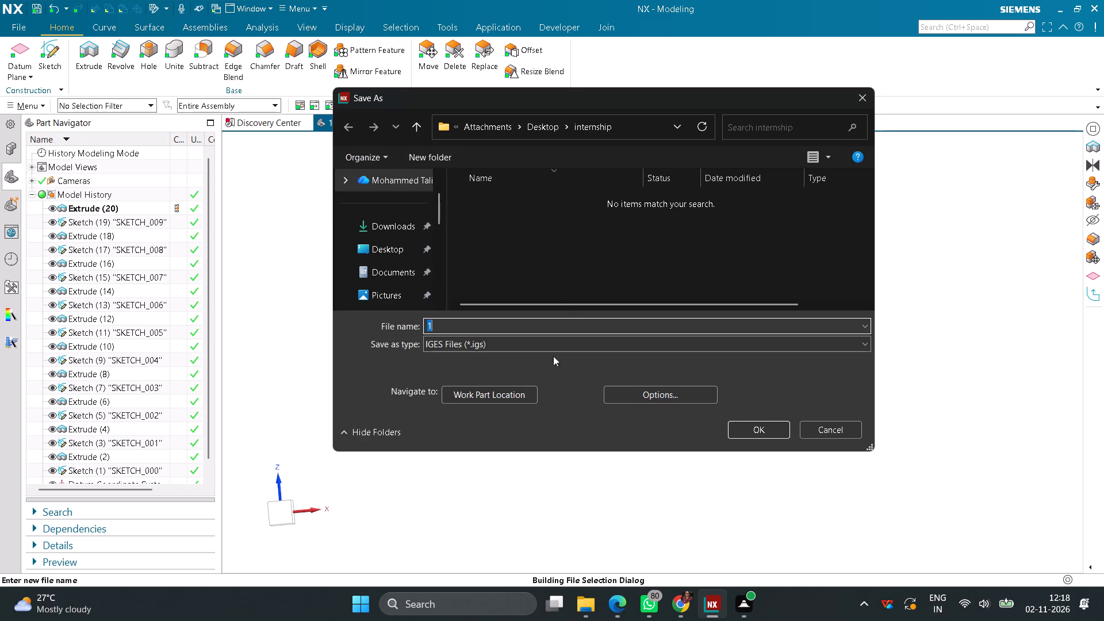
pyautogui.click(747, 432)
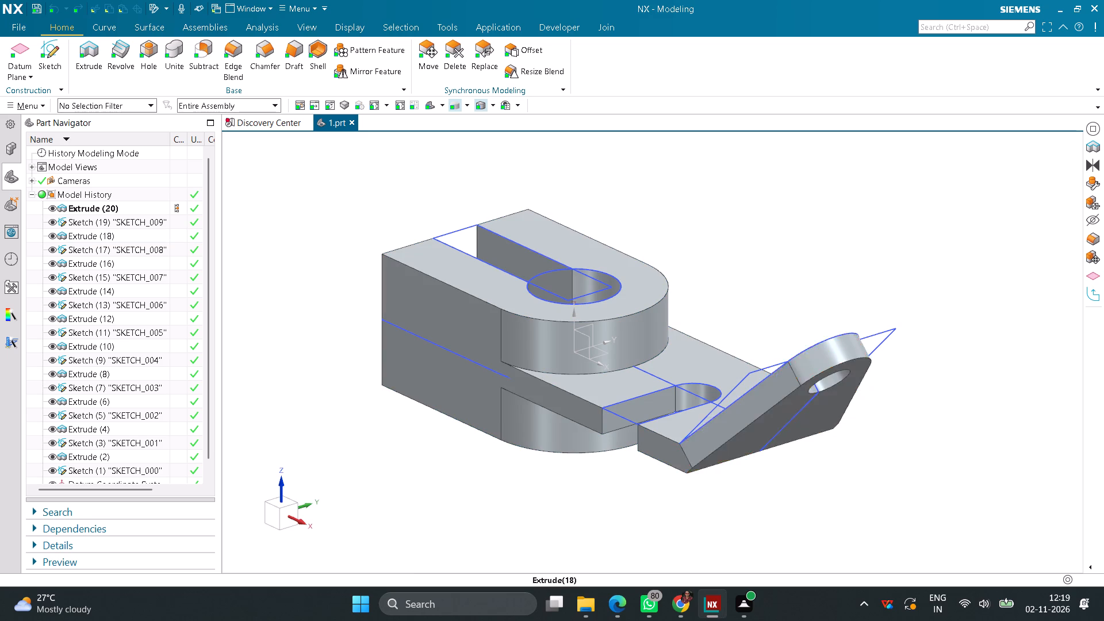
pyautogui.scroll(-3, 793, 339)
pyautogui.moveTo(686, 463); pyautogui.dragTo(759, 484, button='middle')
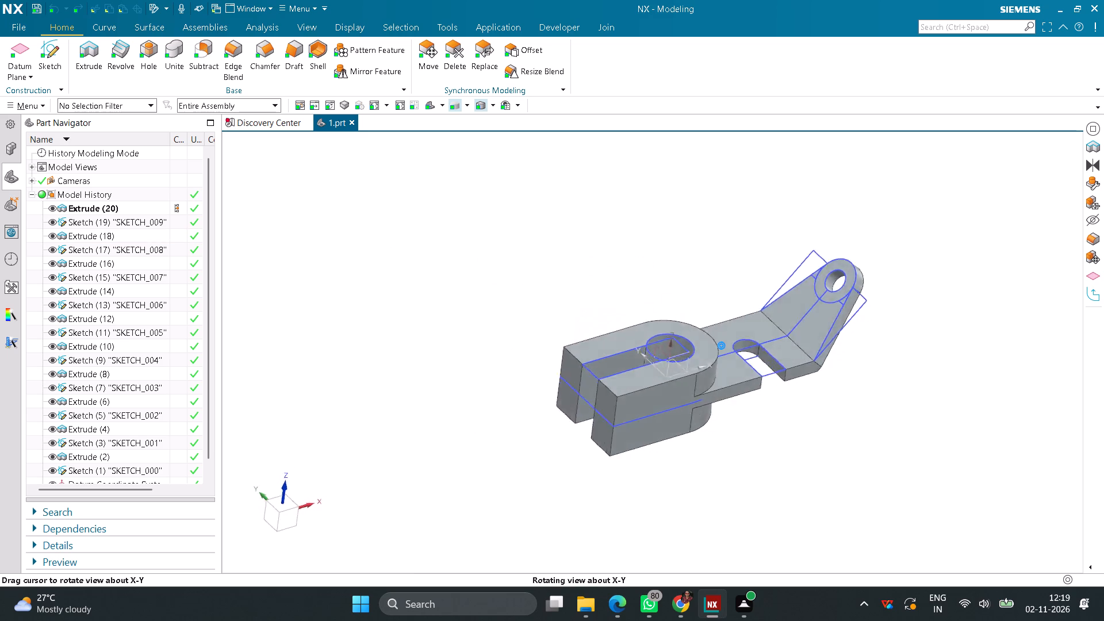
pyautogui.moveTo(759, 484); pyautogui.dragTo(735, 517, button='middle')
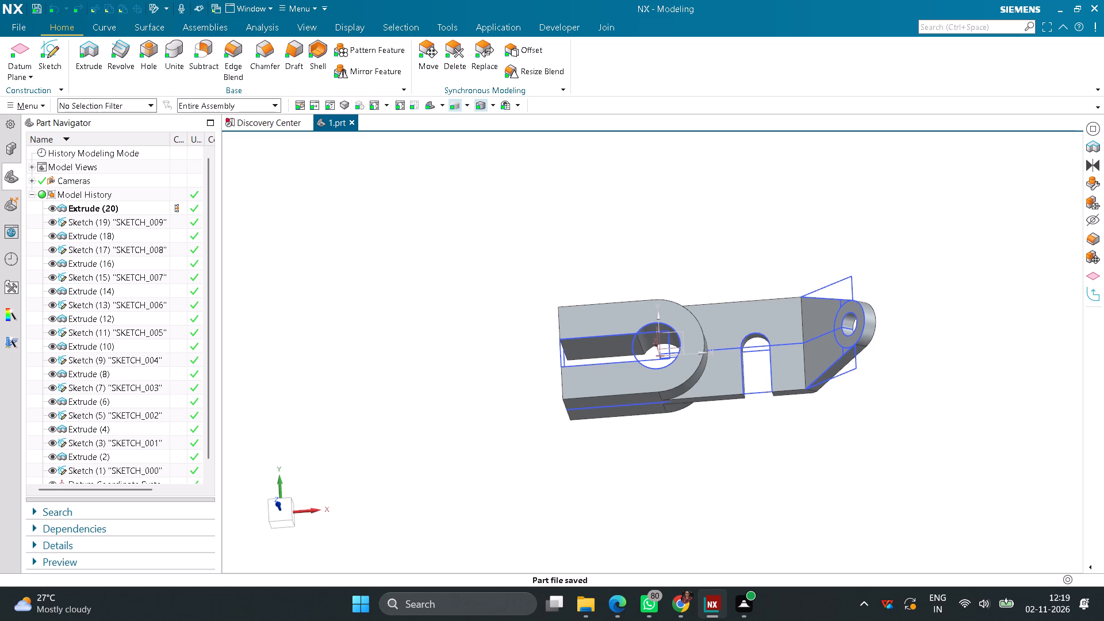
# Create a new A3 drawing of part 1 named 1_dwg1.prt in millimetres, leaving the title block cells blank.
pyautogui.click(25, 30)
pyautogui.click(26, 45)
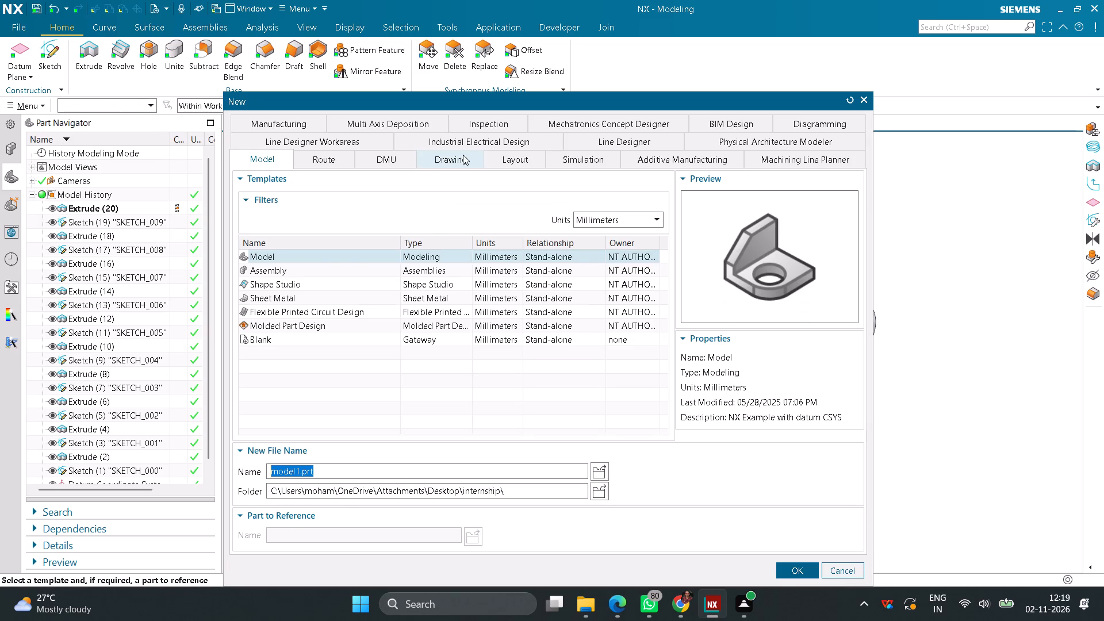
pyautogui.click(461, 155)
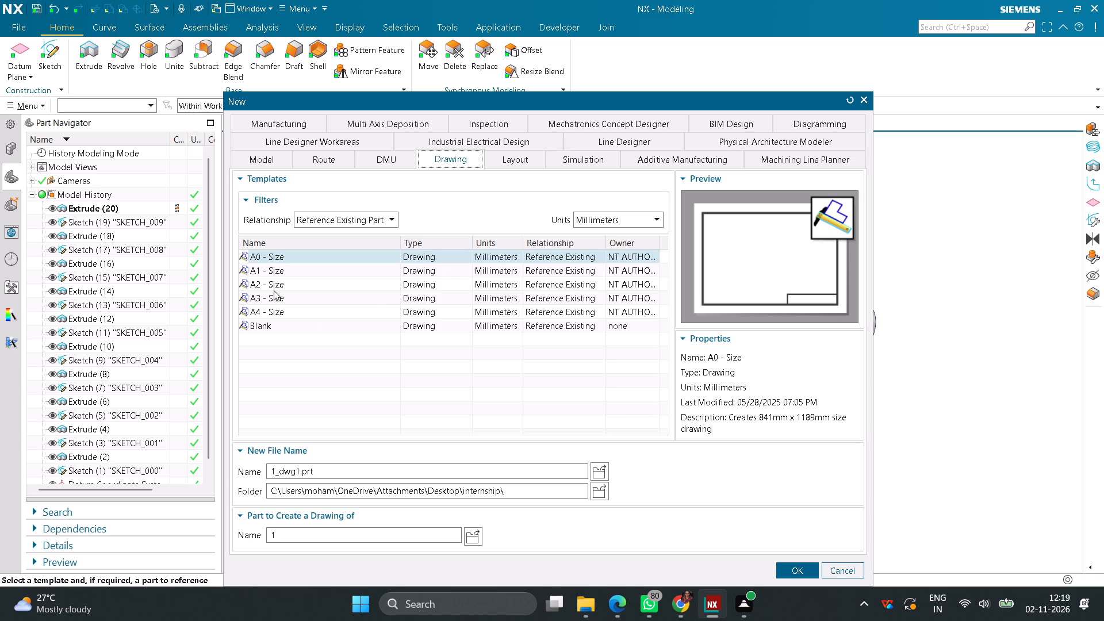
pyautogui.click(288, 297)
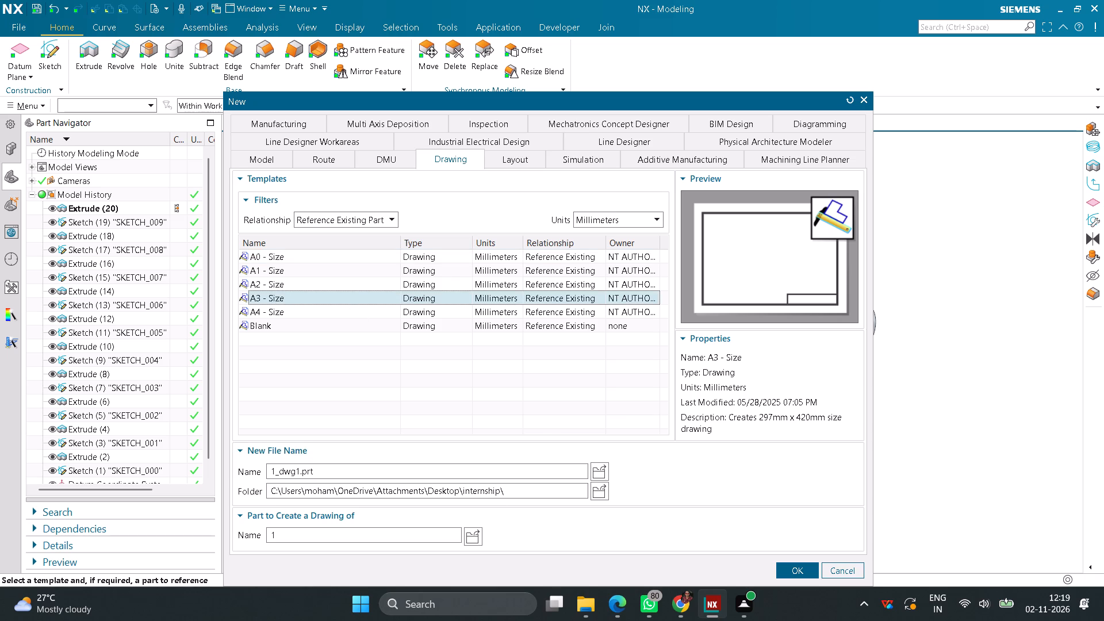
pyautogui.click(789, 575)
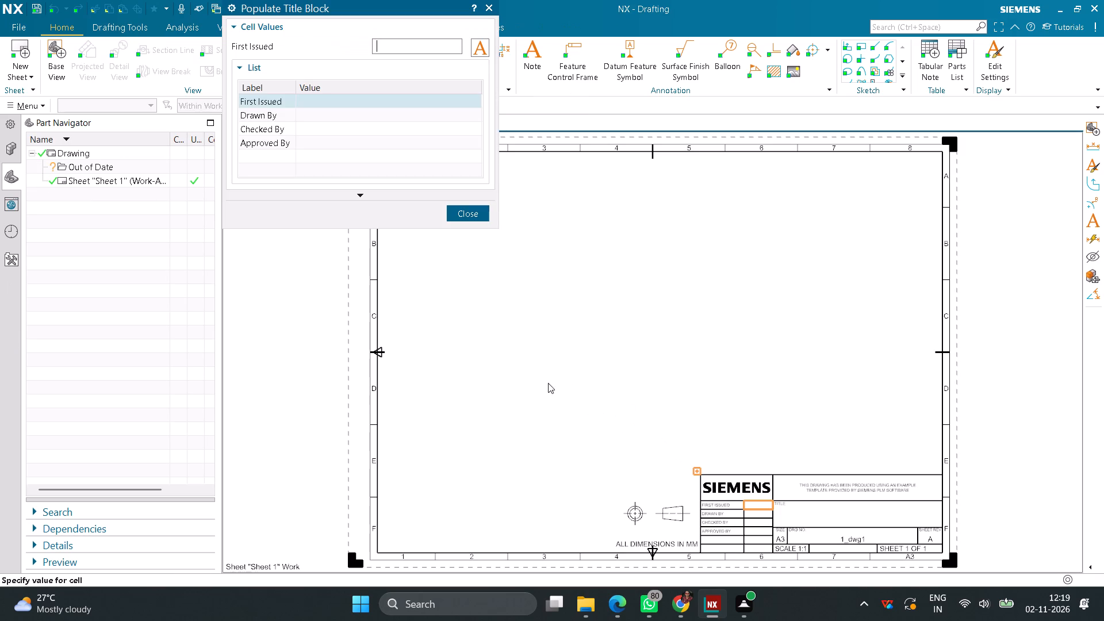
pyautogui.click(463, 214)
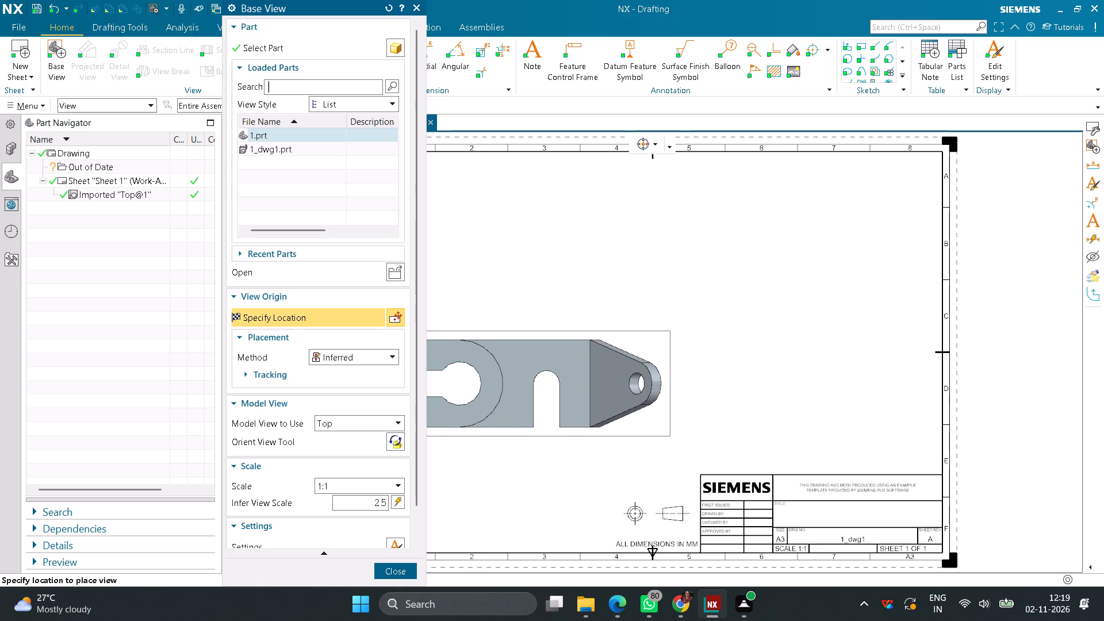
# Place the part's Front model view as a 1:1 base view in the lower part of the sheet, without projected views.
pyautogui.click(396, 421)
pyautogui.click(340, 453)
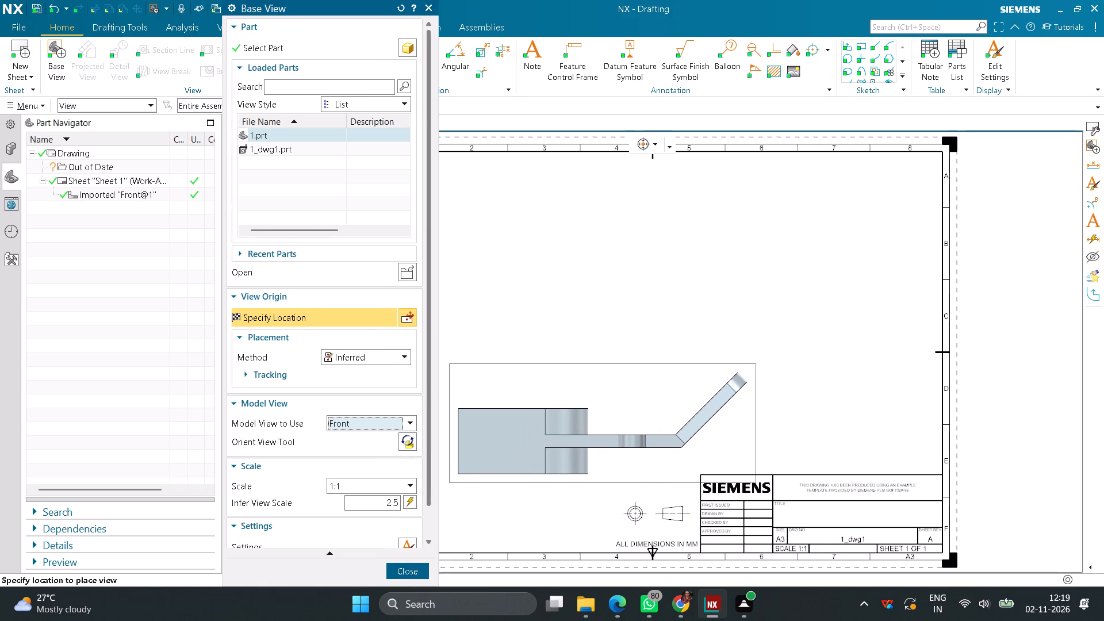
pyautogui.click(600, 423)
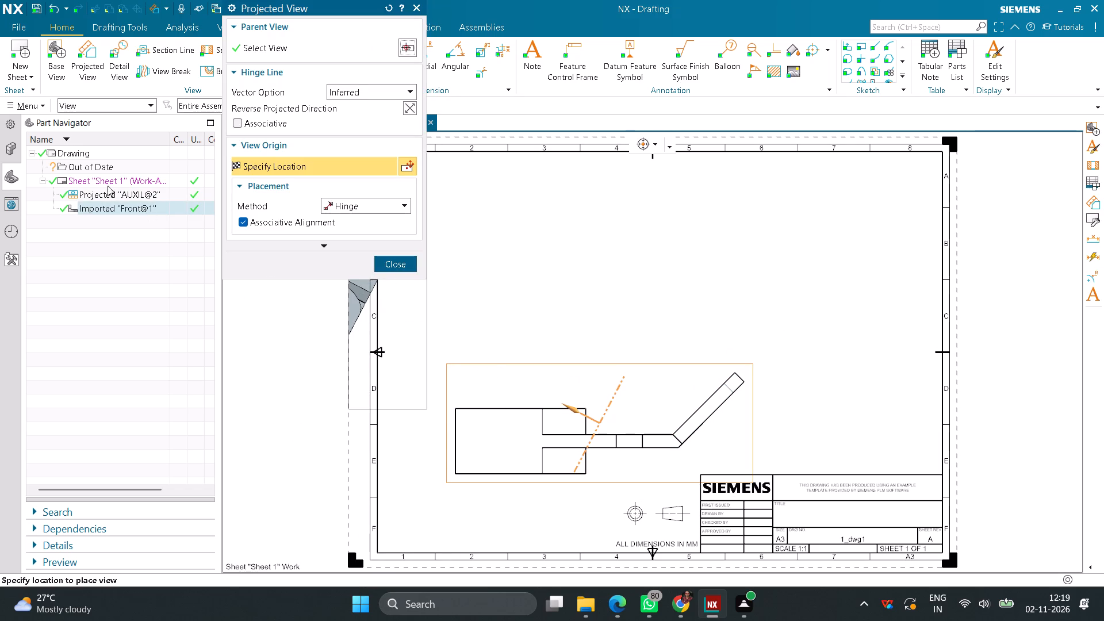
pyautogui.click(399, 267)
# Change Sheet 1 to the standard size A2 - 420 x 594.
pyautogui.rightClick(112, 177)
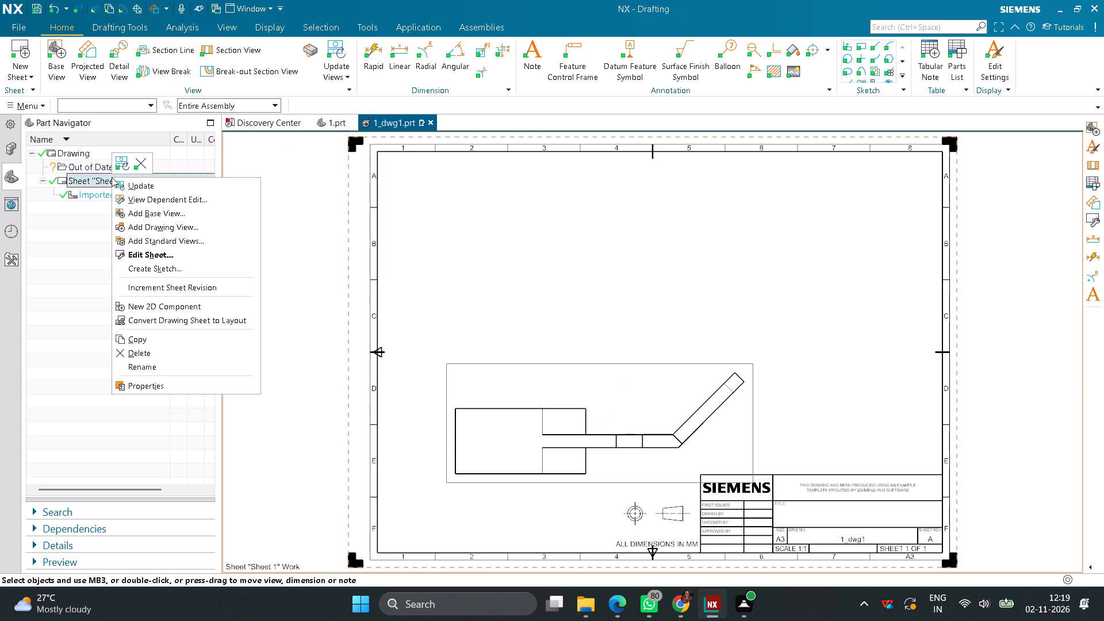
pyautogui.click(155, 251)
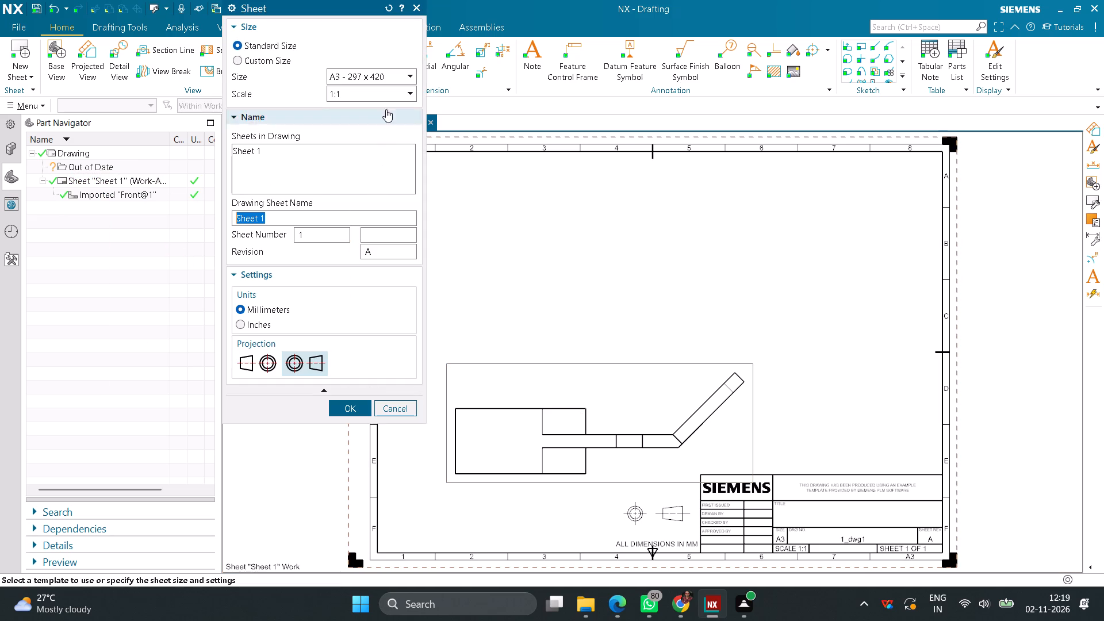
pyautogui.click(409, 74)
pyautogui.click(359, 120)
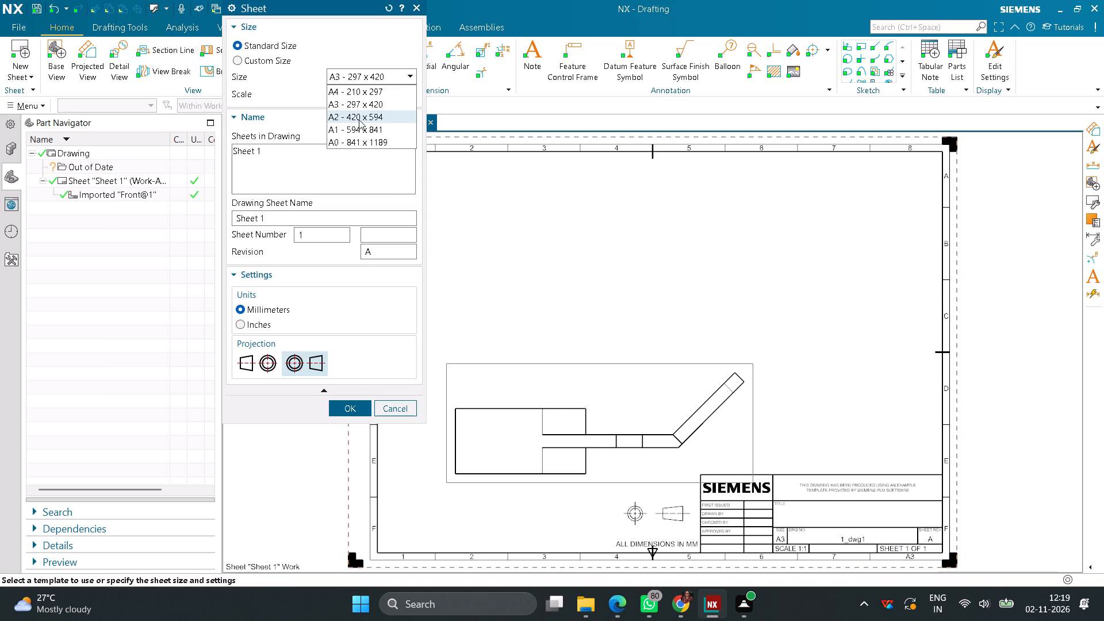
pyautogui.click(350, 412)
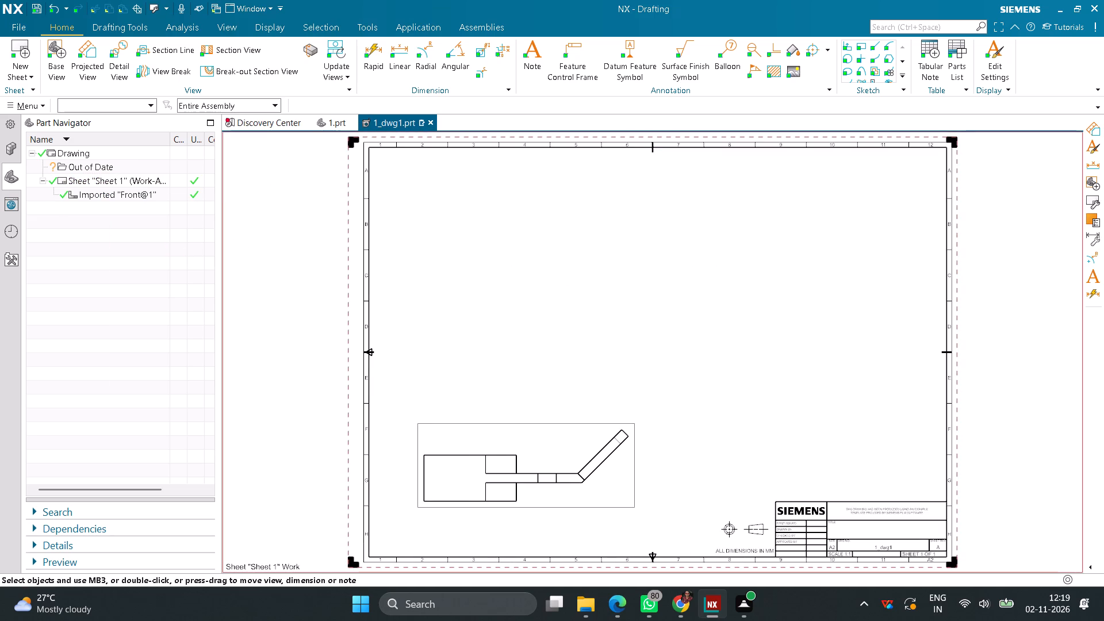
# Move the front view slightly higher on the drawing sheet.
pyautogui.scroll(-1, 545, 380)
pyautogui.moveTo(546, 411); pyautogui.dragTo(547, 390)
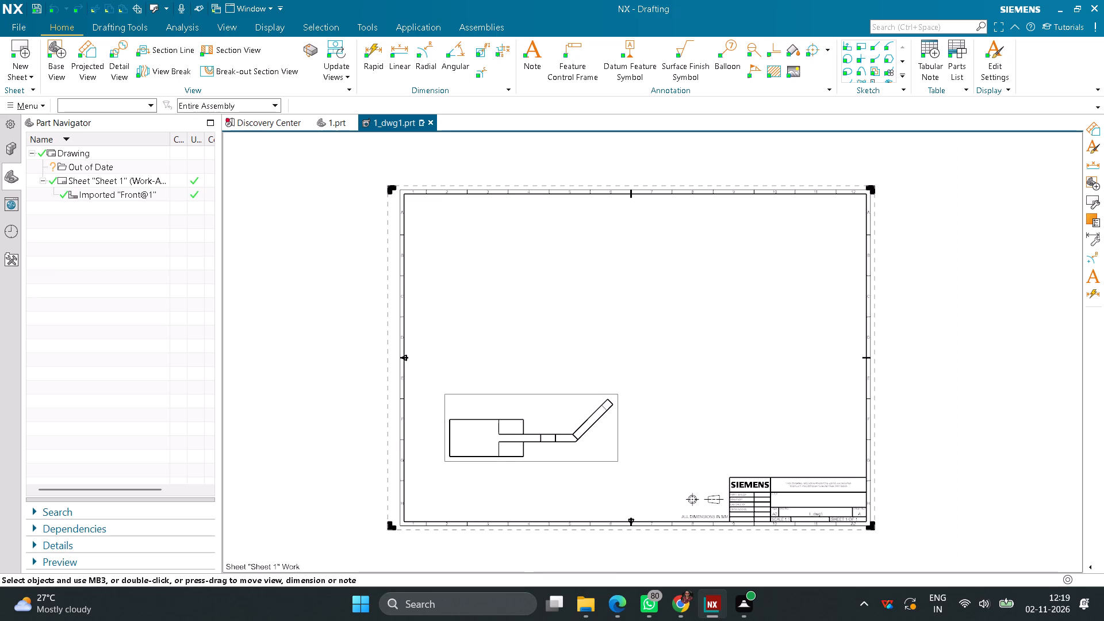
pyautogui.moveTo(547, 390); pyautogui.dragTo(547, 382)
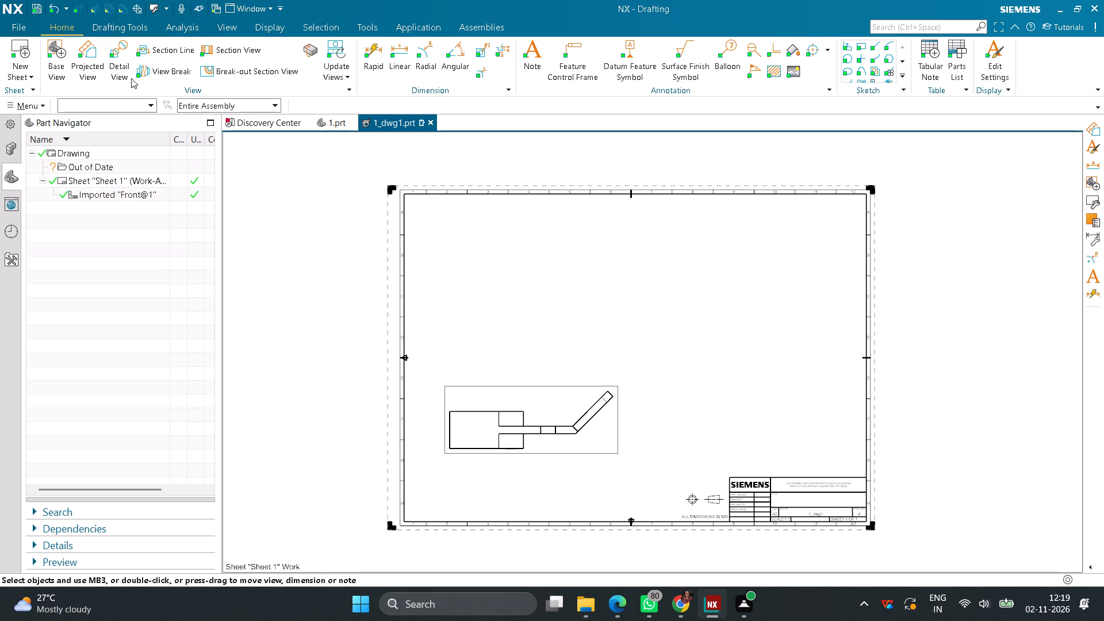
# Project two orthographic views from the front view, one directly above it and one to its right.
pyautogui.click(90, 51)
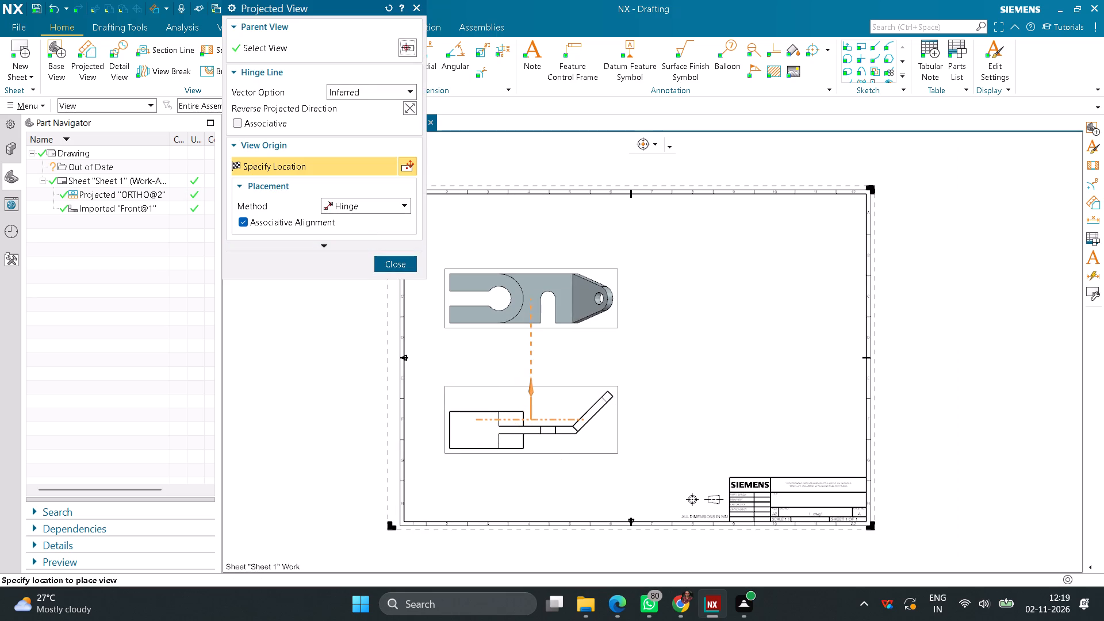
pyautogui.click(530, 298)
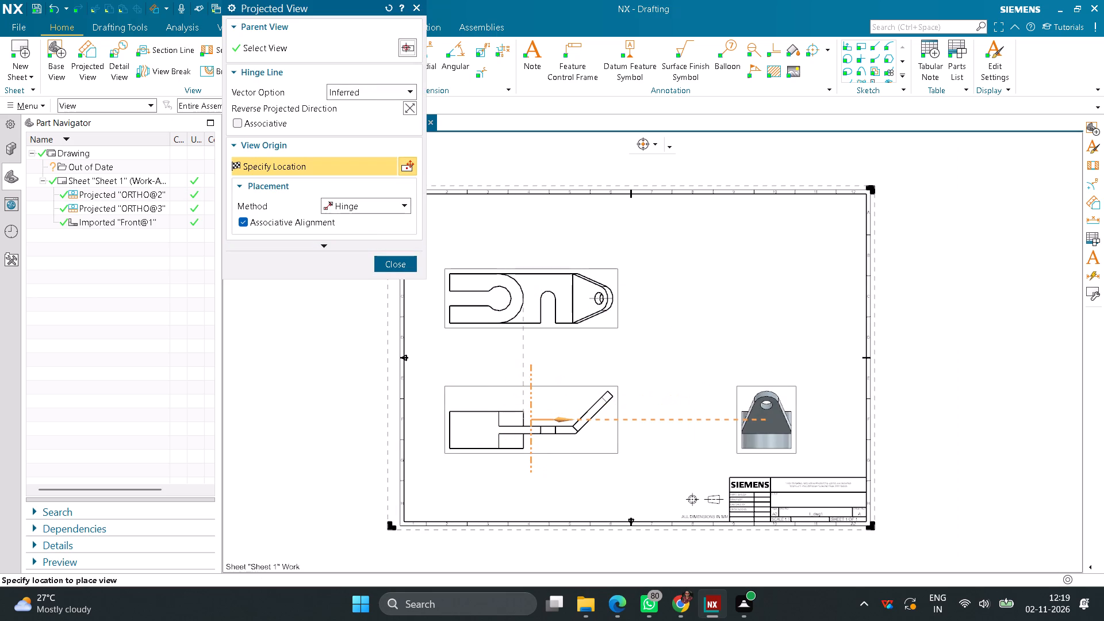
pyautogui.click(770, 404)
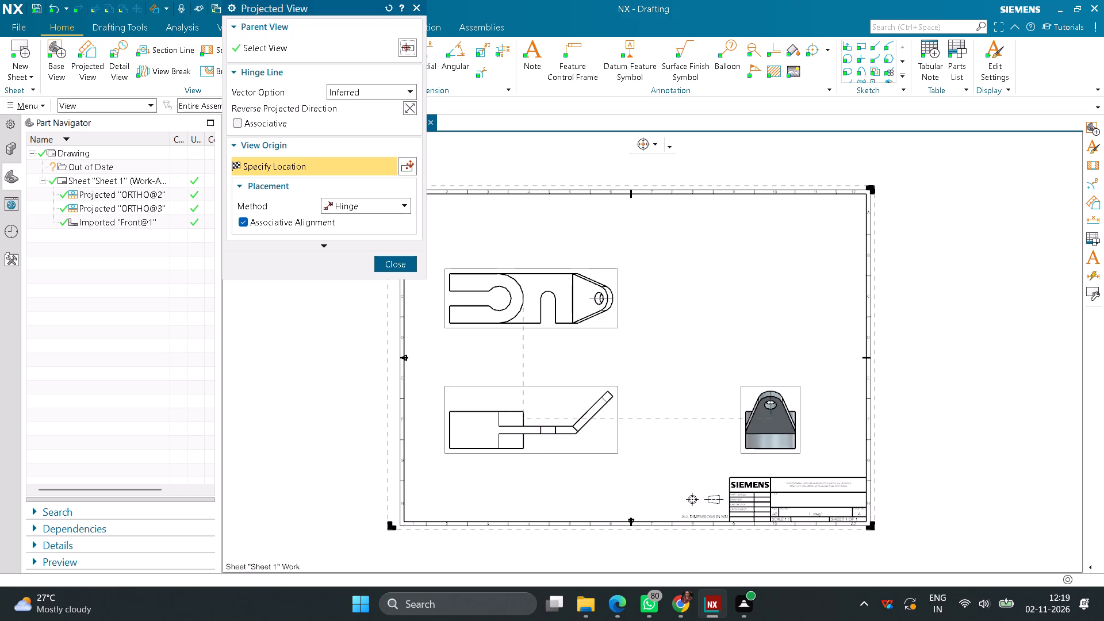
pyautogui.click(397, 270)
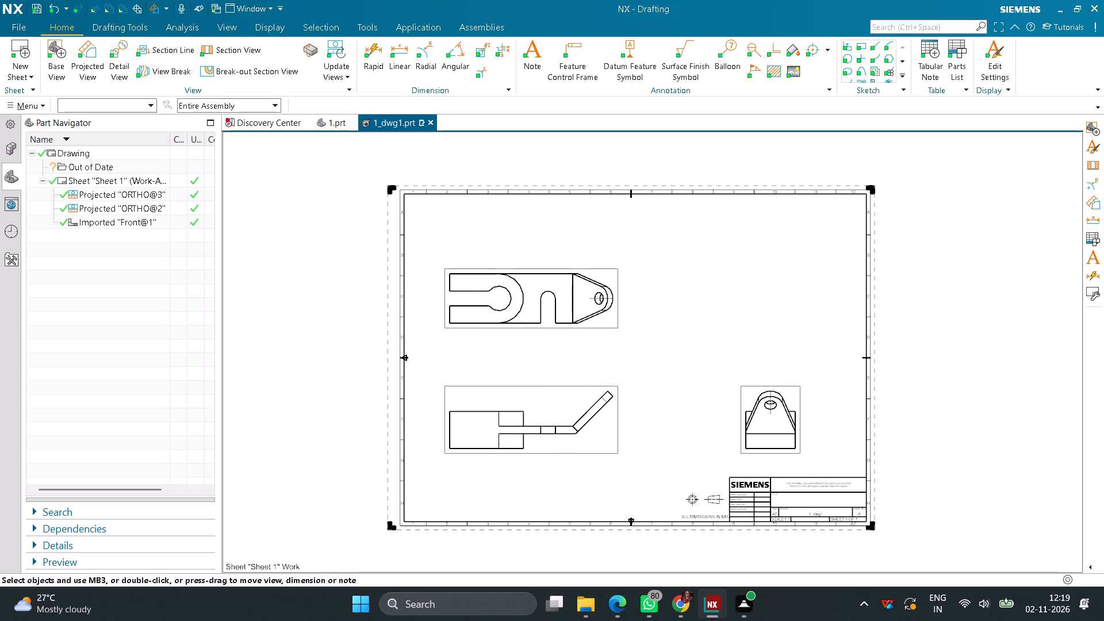
# Add a 1:1 Isometric base view, rotated to show the slots and bent arm's hole, beside the upper projected view.
pyautogui.click(57, 67)
pyautogui.scroll(-3, 401, 397)
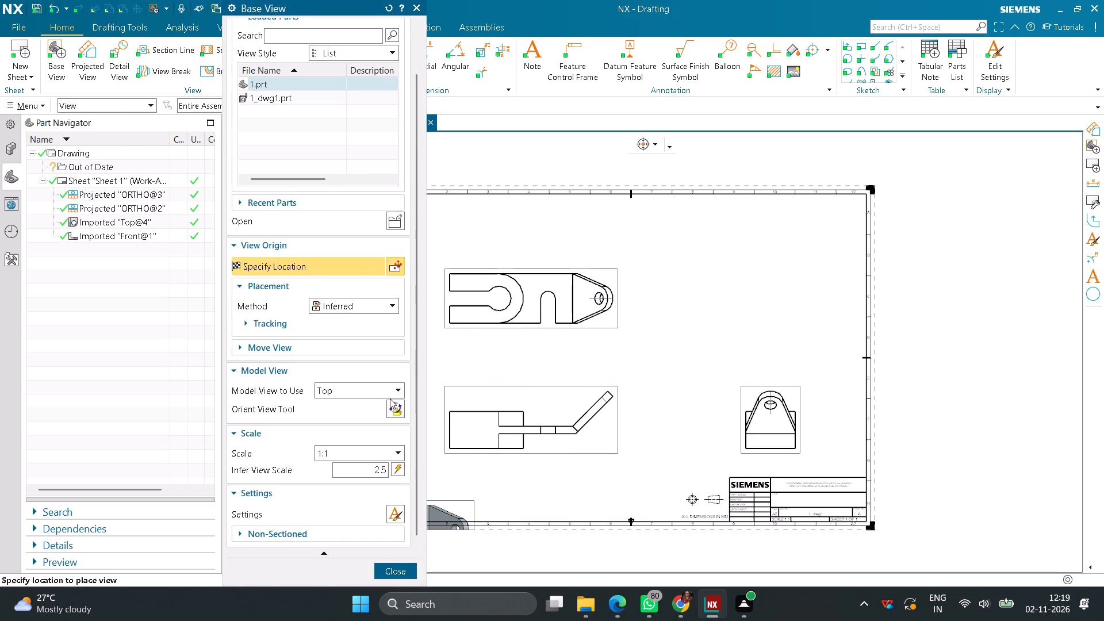
pyautogui.click(396, 388)
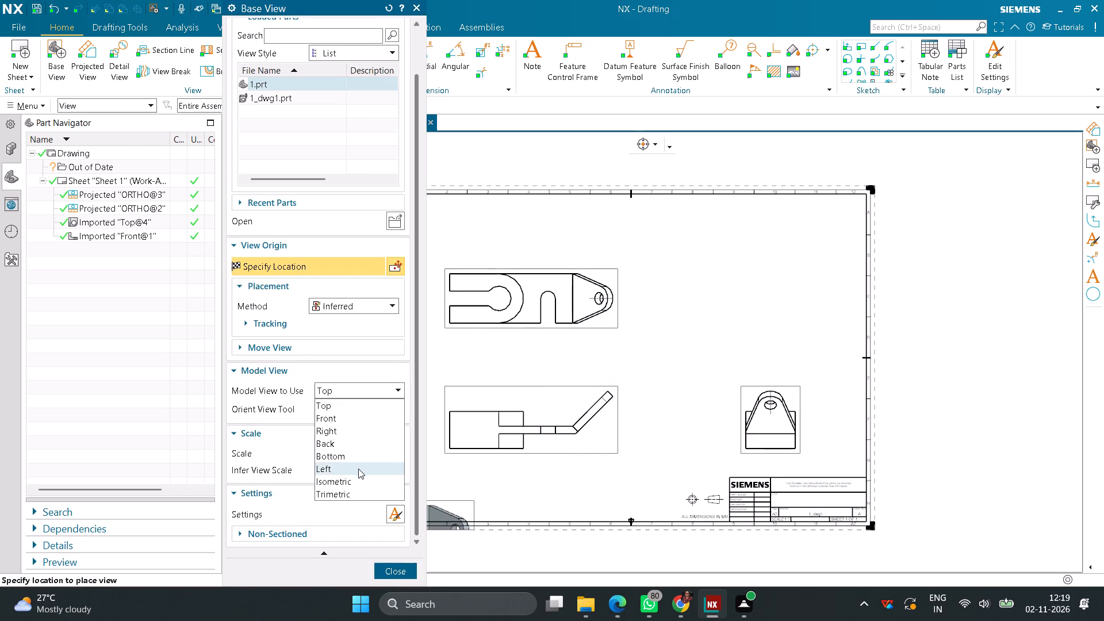
pyautogui.click(347, 481)
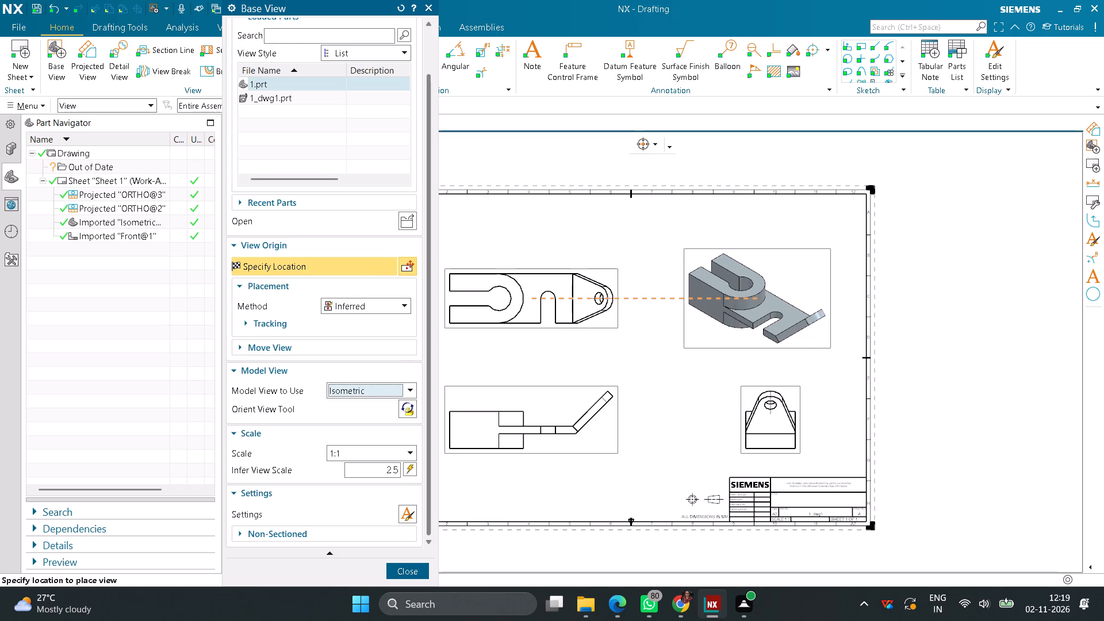
pyautogui.click(410, 404)
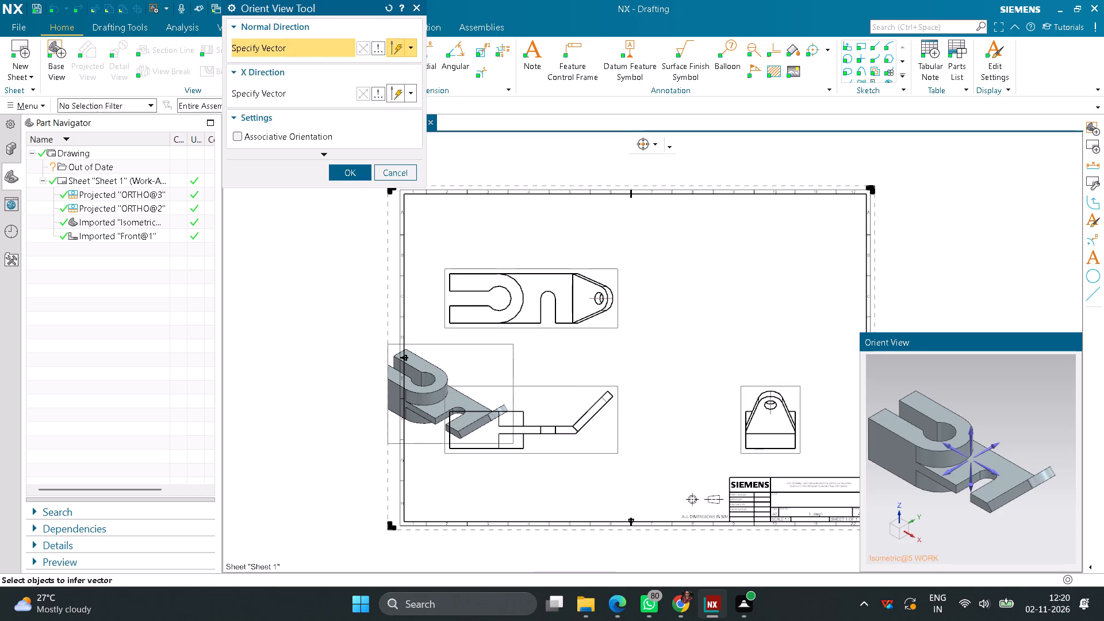
pyautogui.moveTo(926, 487); pyautogui.dragTo(945, 495, button='middle')
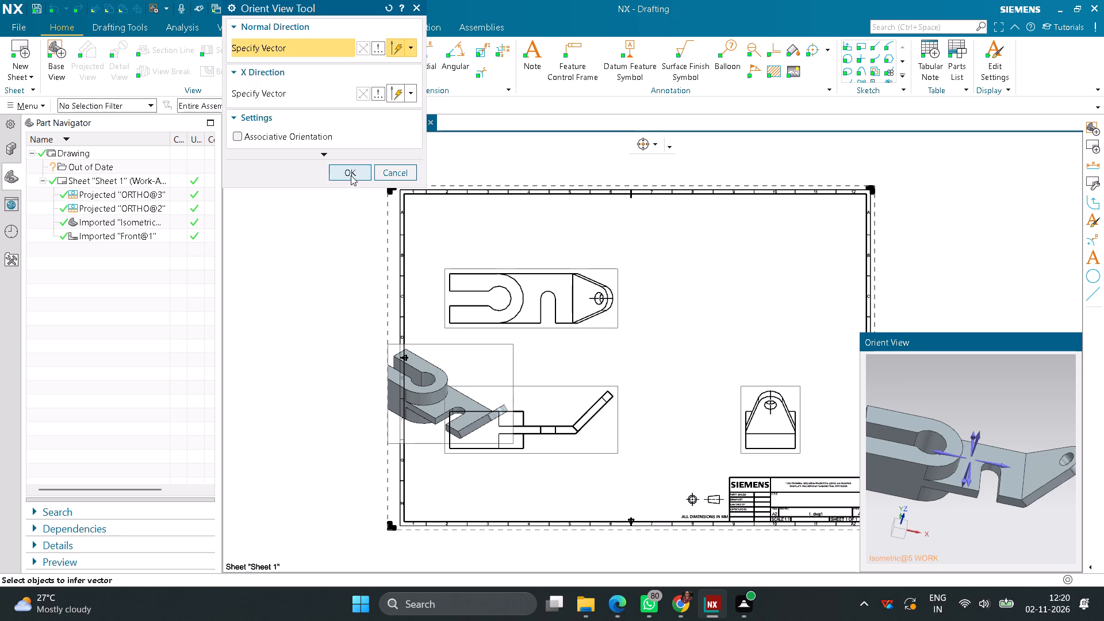
pyautogui.click(351, 173)
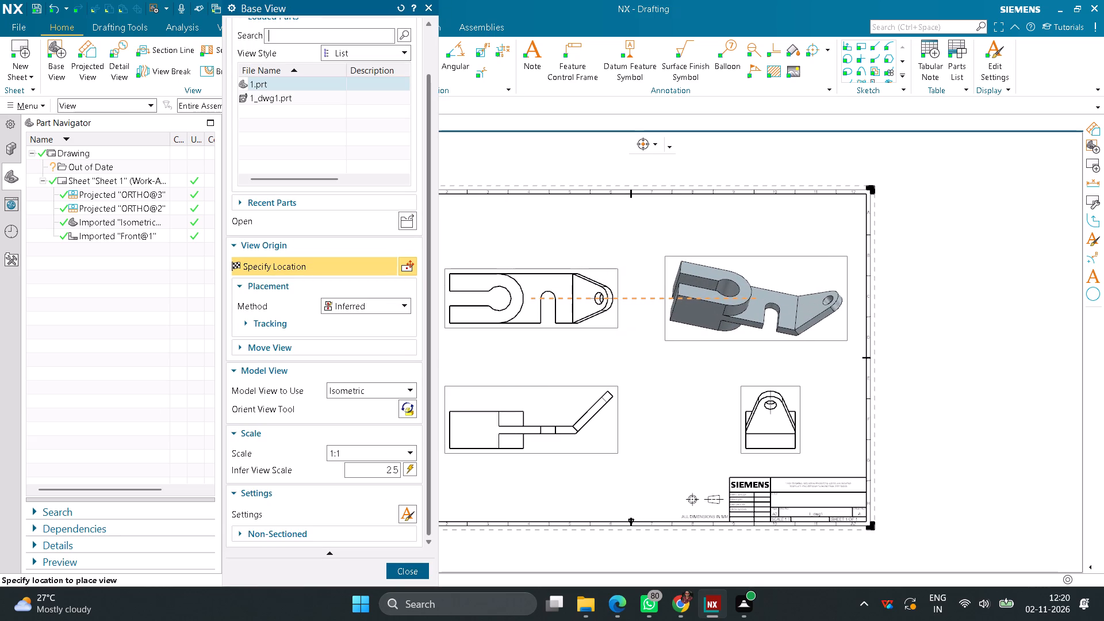
pyautogui.click(756, 296)
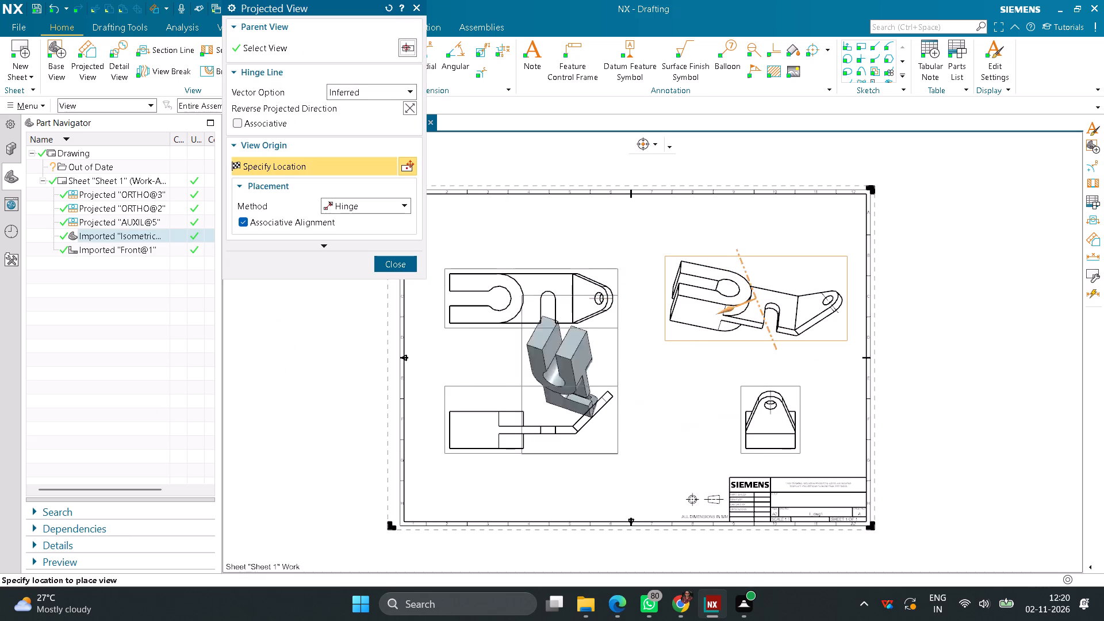
pyautogui.click(407, 259)
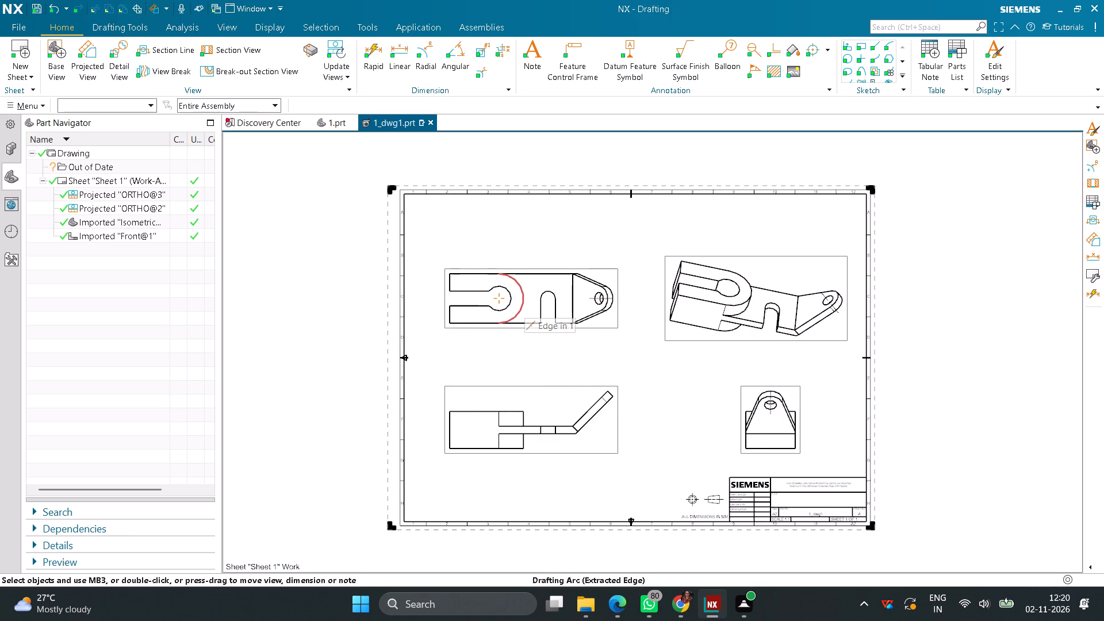
# Set the isometric view's shading rendering style to Fully Shaded and apply it.
pyautogui.rightClick(745, 254)
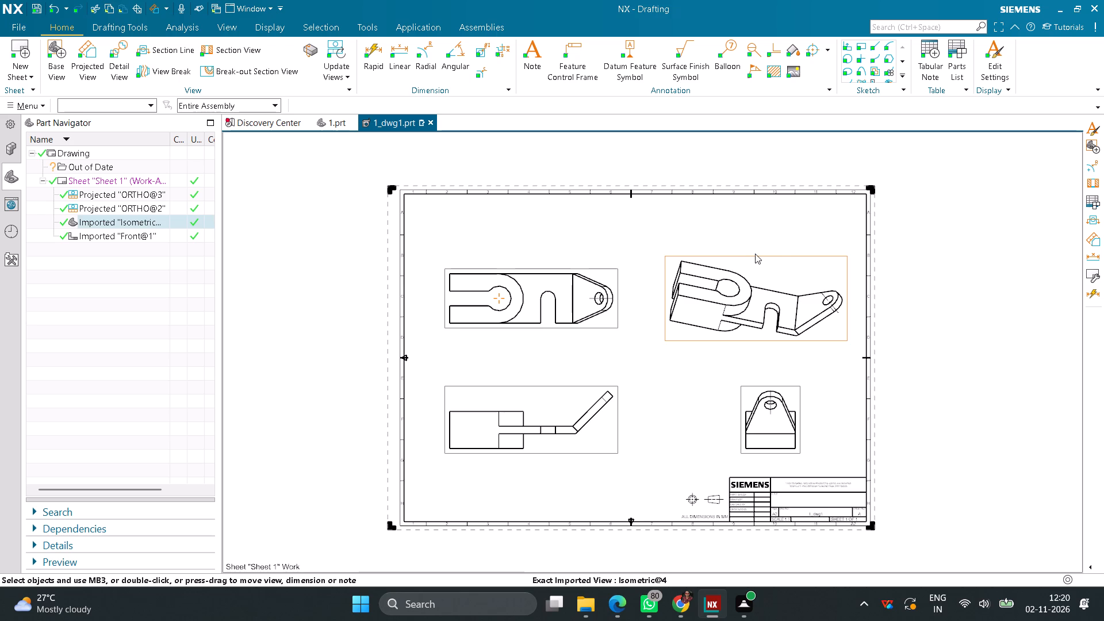
pyautogui.click(780, 274)
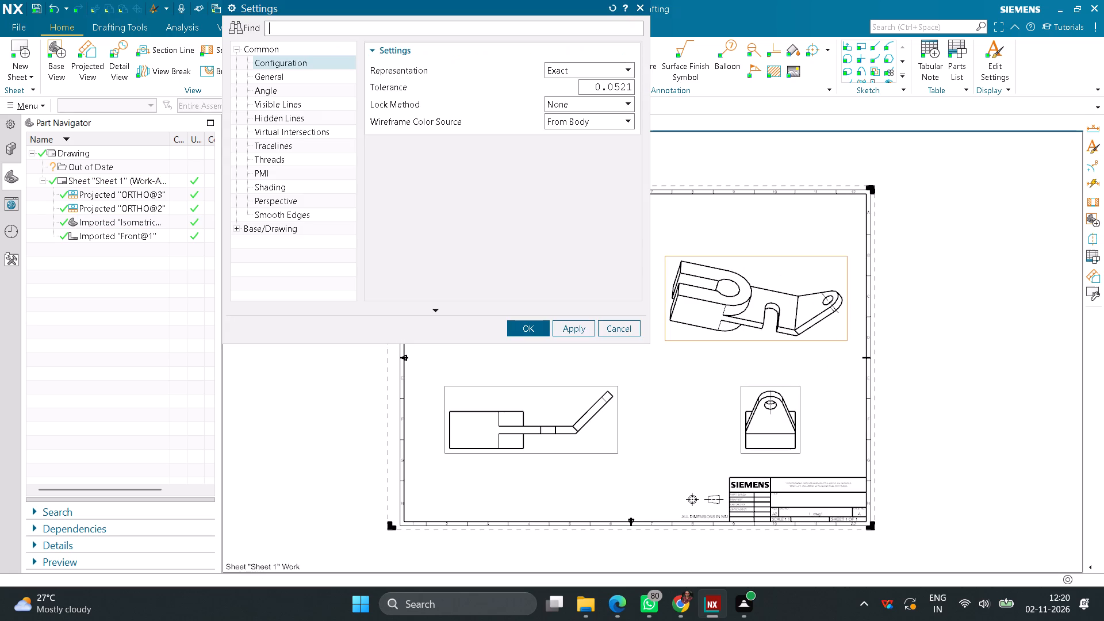
pyautogui.click(287, 187)
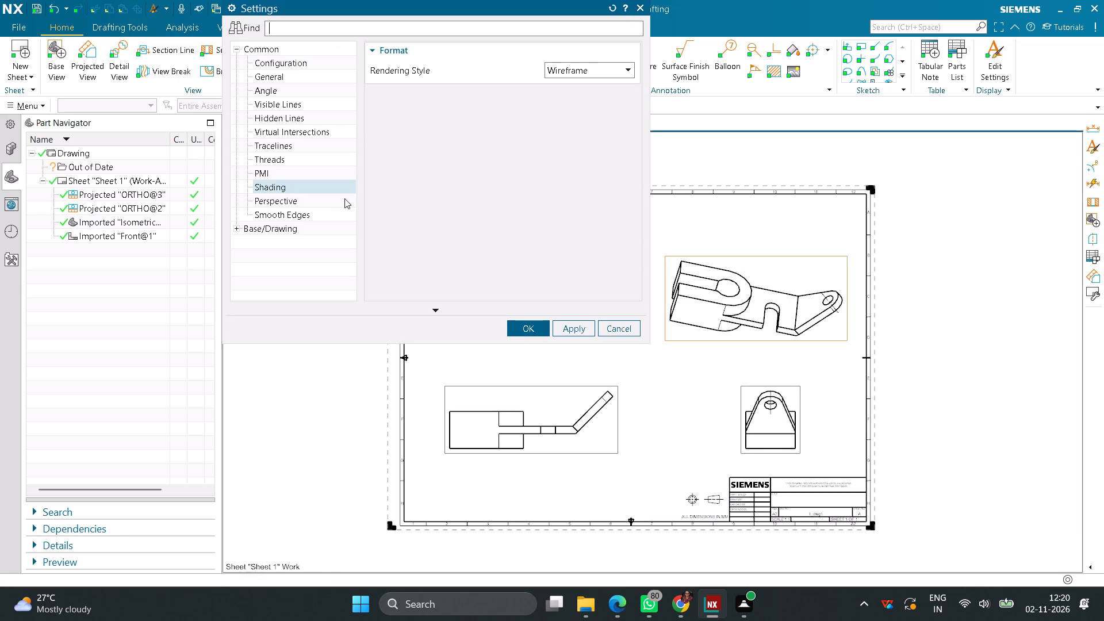
pyautogui.click(614, 76)
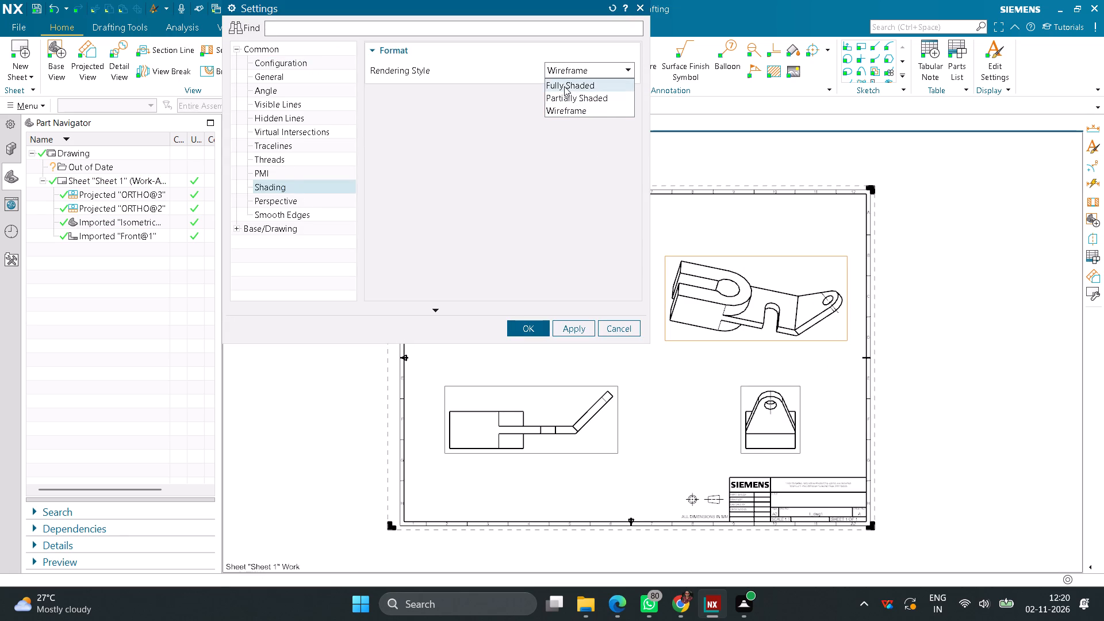
pyautogui.click(564, 85)
pyautogui.click(575, 331)
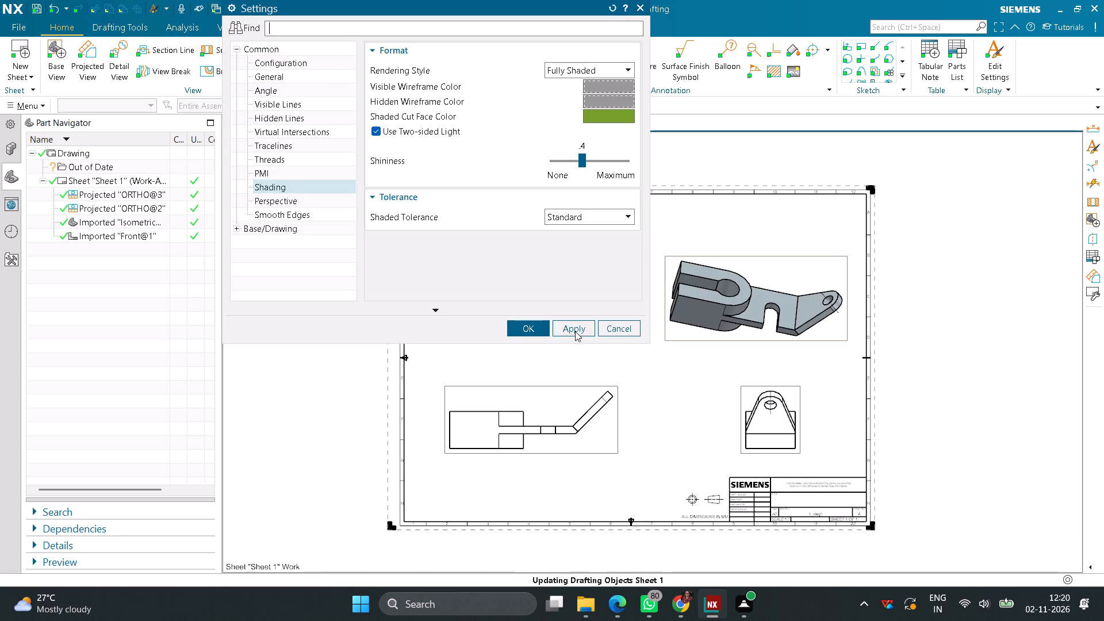
# Accept the isometric view's shading settings and finish editing them.
pyautogui.click(545, 330)
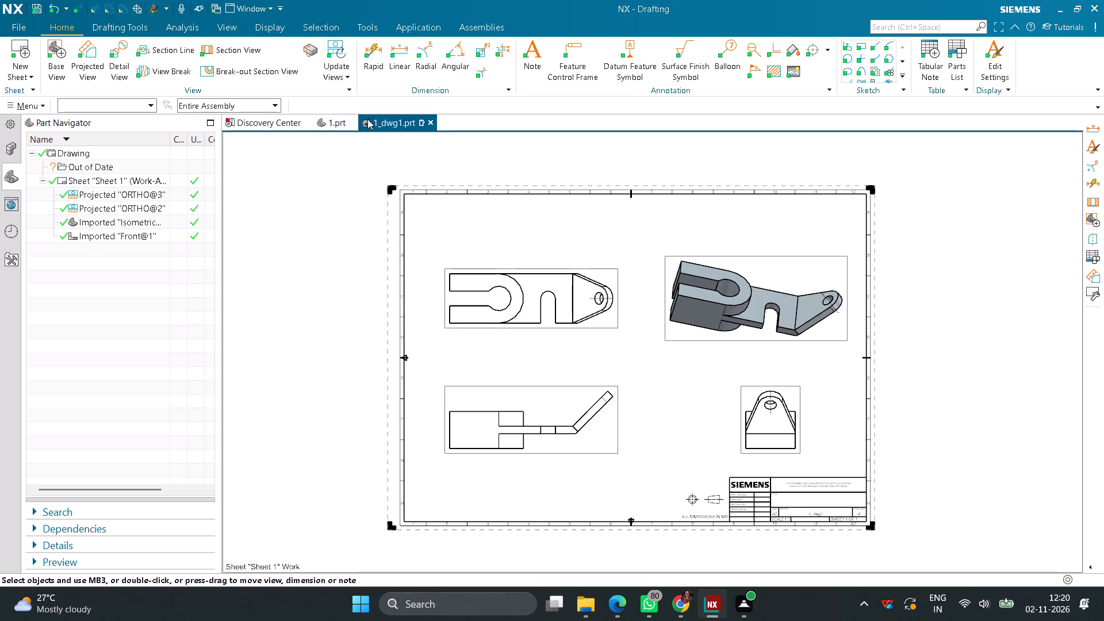
# Add diameter dimensions to the body's outer rounded end, the circular cutout and the small slot's round end in the upper projected view.
pyautogui.click(430, 59)
pyautogui.scroll(3, 518, 296)
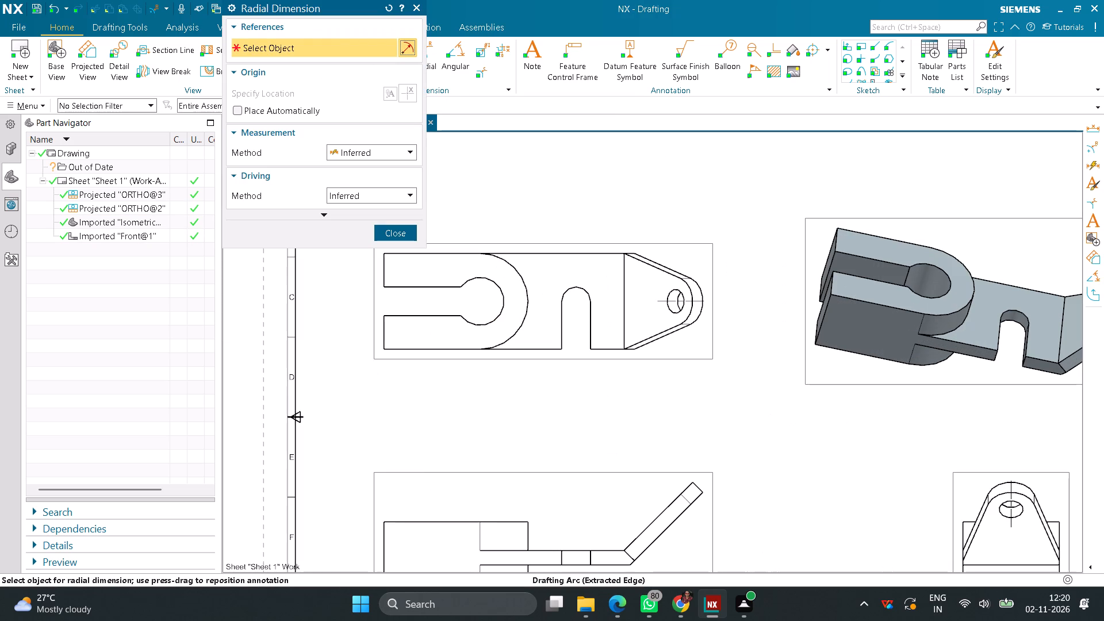
pyautogui.click(518, 283)
pyautogui.click(543, 218)
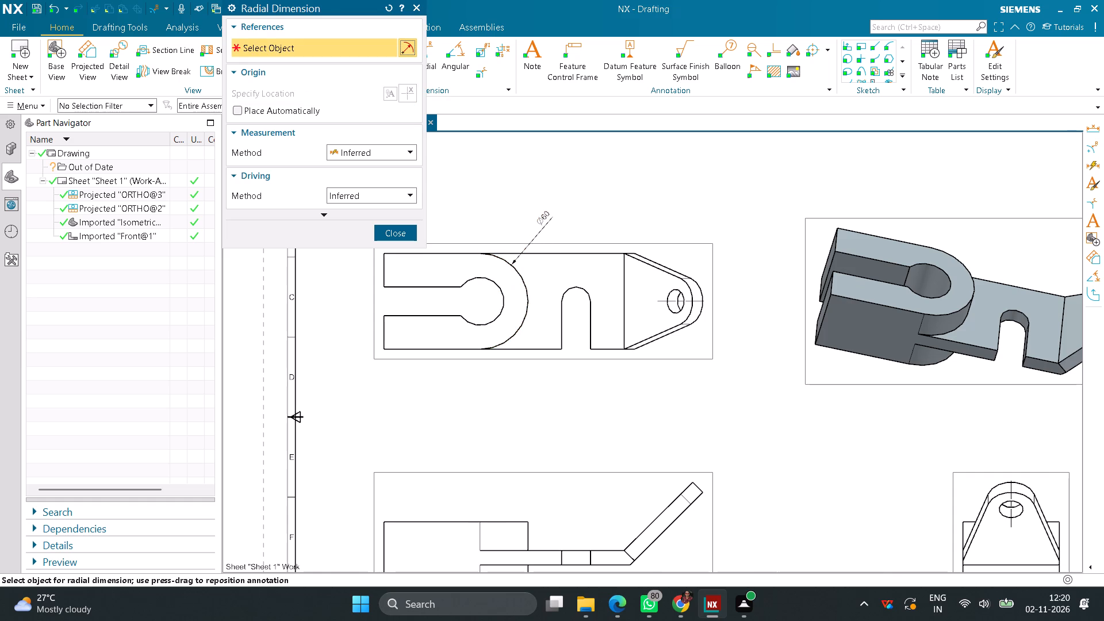
pyautogui.click(506, 303)
pyautogui.click(523, 380)
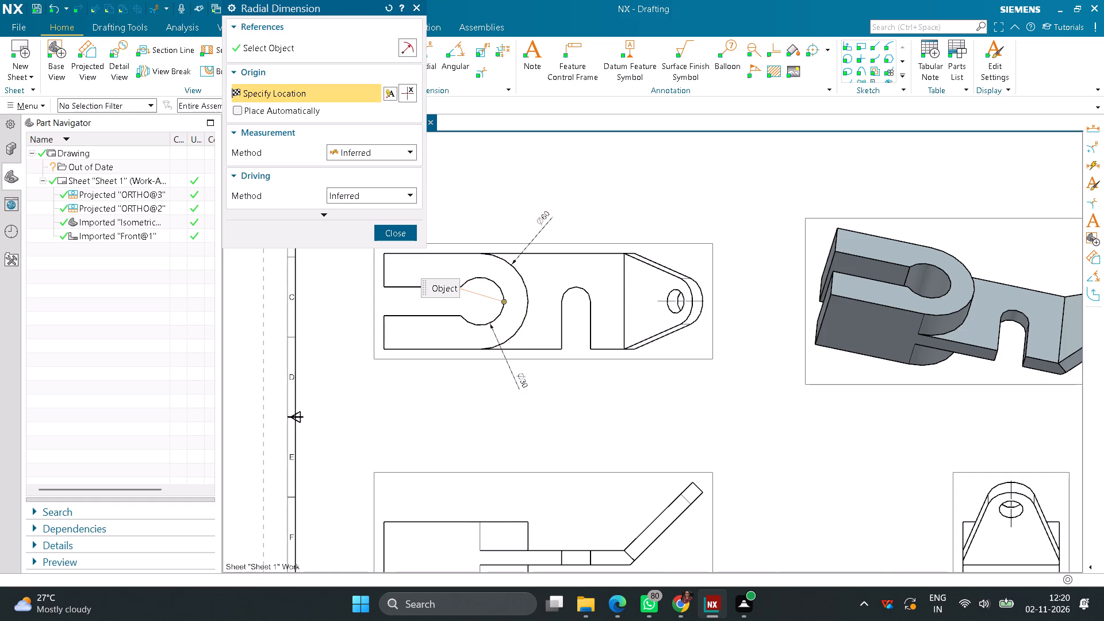
pyautogui.click(589, 294)
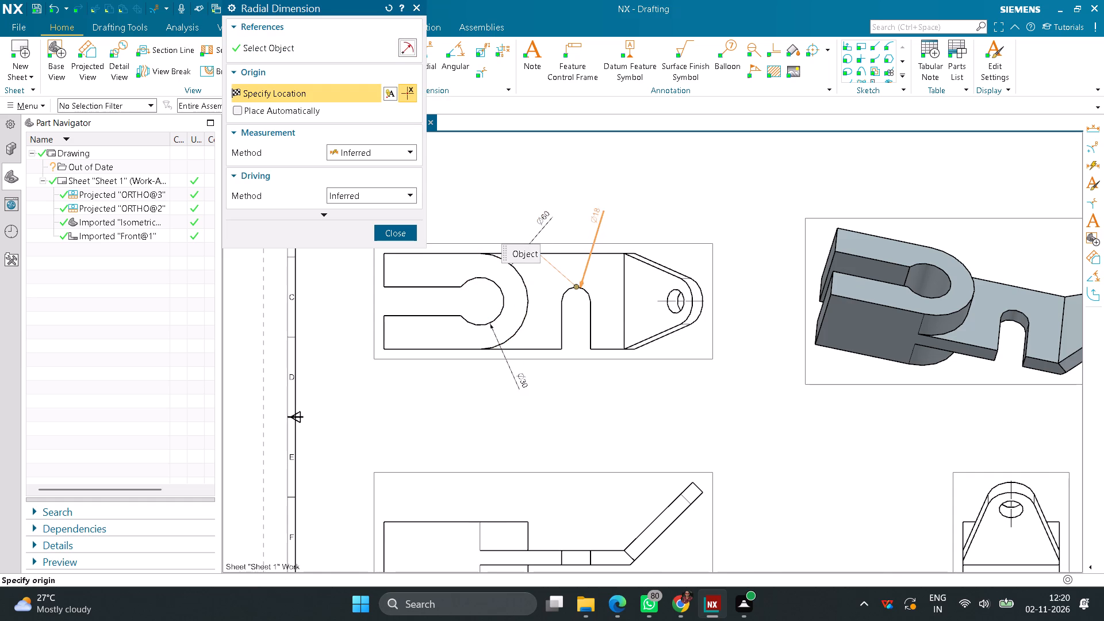
pyautogui.click(595, 204)
pyautogui.scroll(-2, 635, 356)
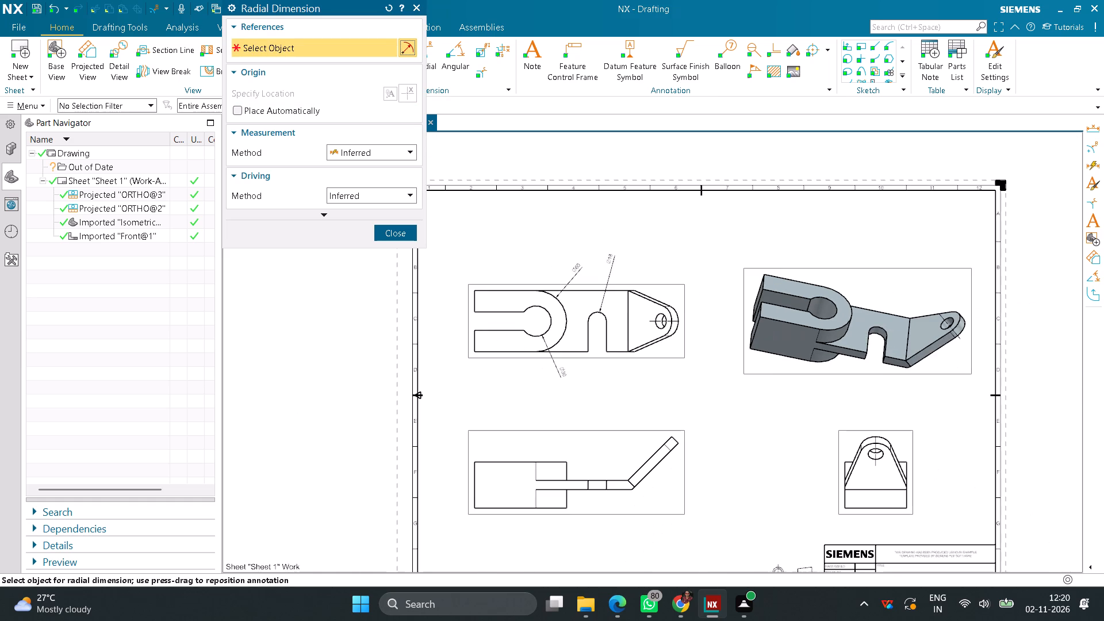
pyautogui.scroll(-2, 638, 366)
pyautogui.click(406, 239)
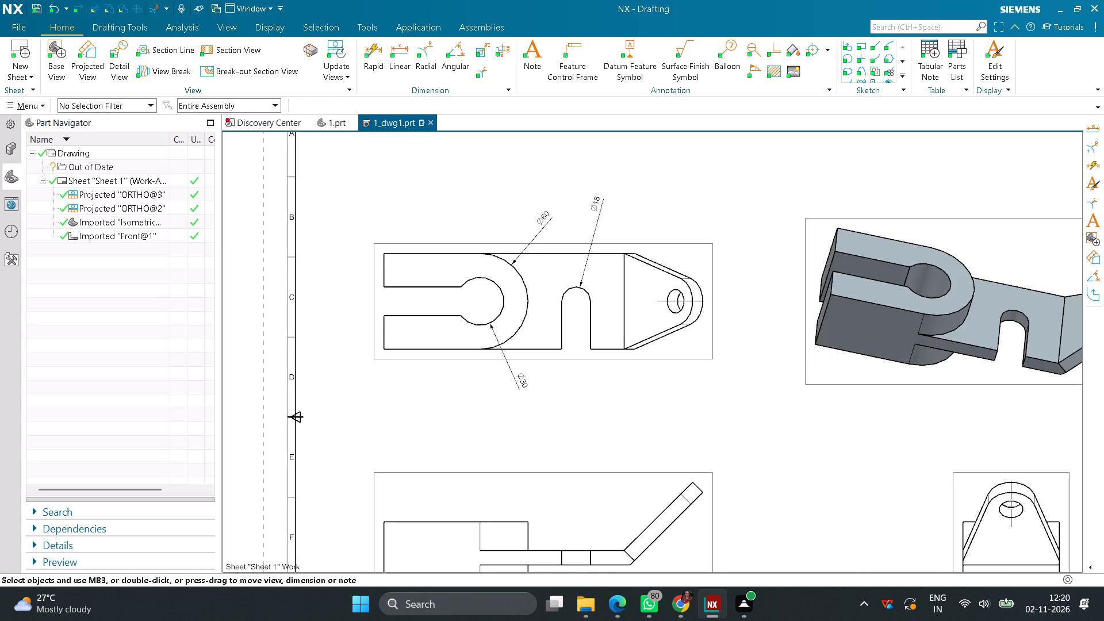
# Project an auxiliary view from the front view using a Defined hinge line along the bent arm's inclined edge, placing it below the front view.
pyautogui.scroll(-1, 499, 352)
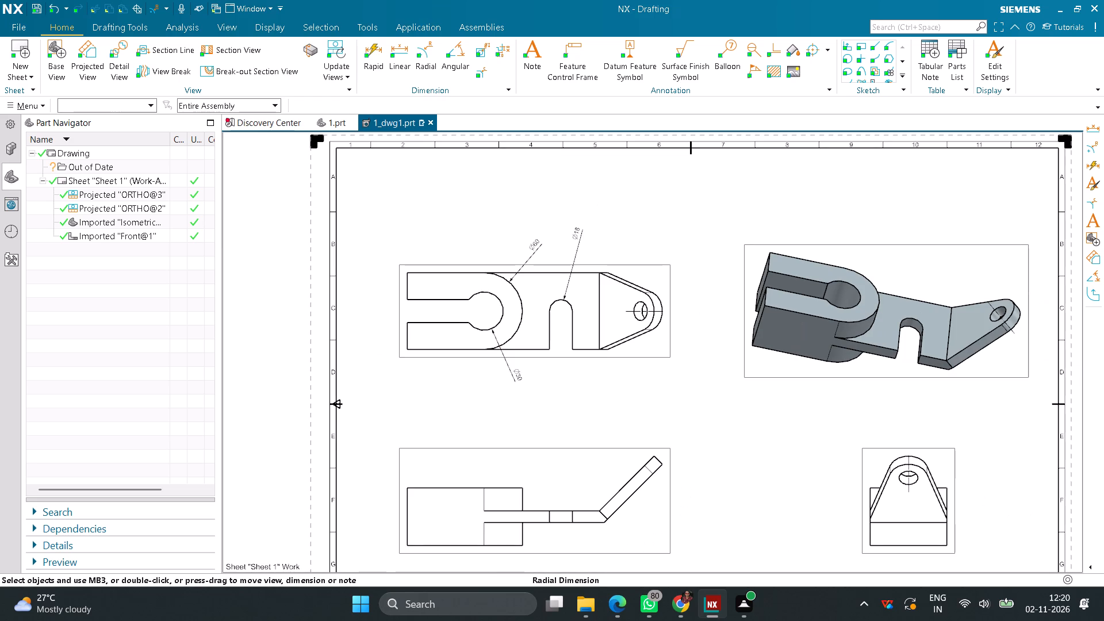
pyautogui.click(96, 55)
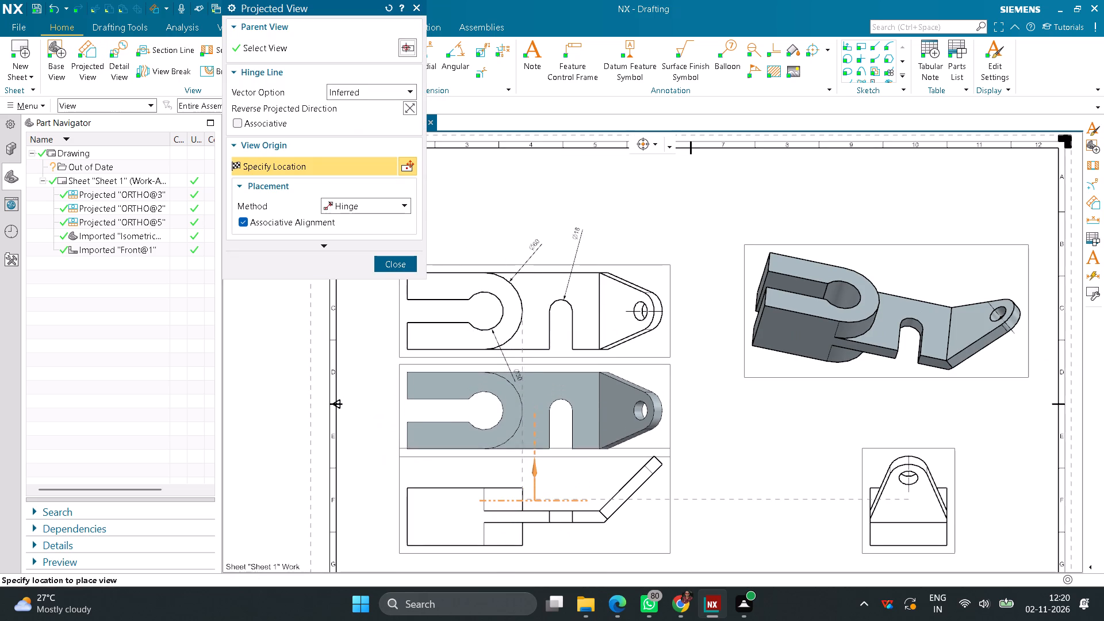
pyautogui.click(402, 206)
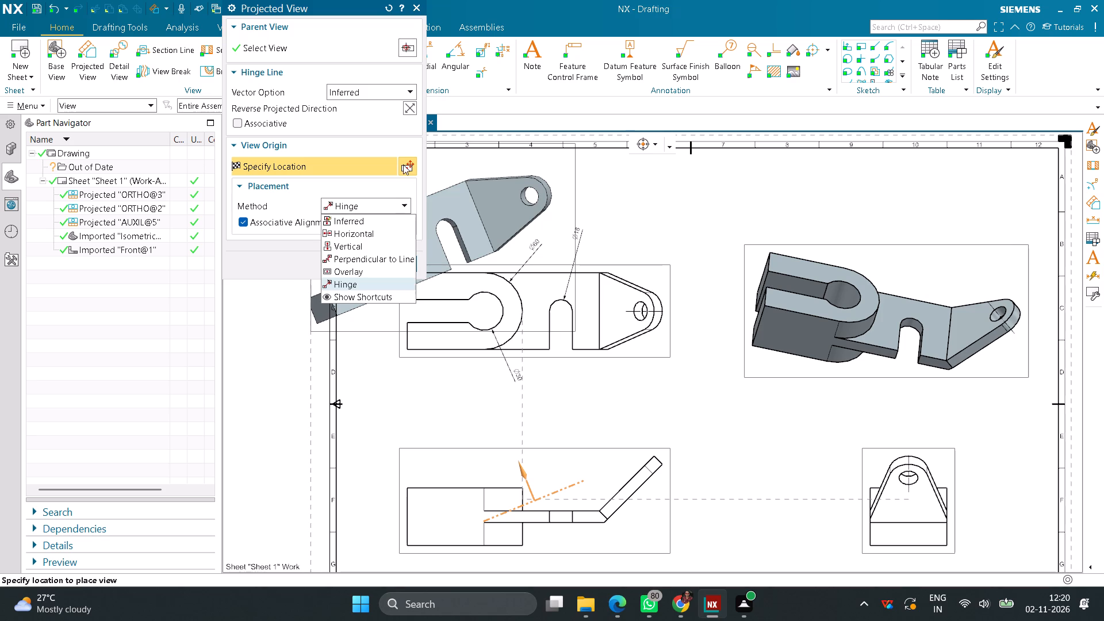
pyautogui.click(412, 91)
pyautogui.click(412, 91)
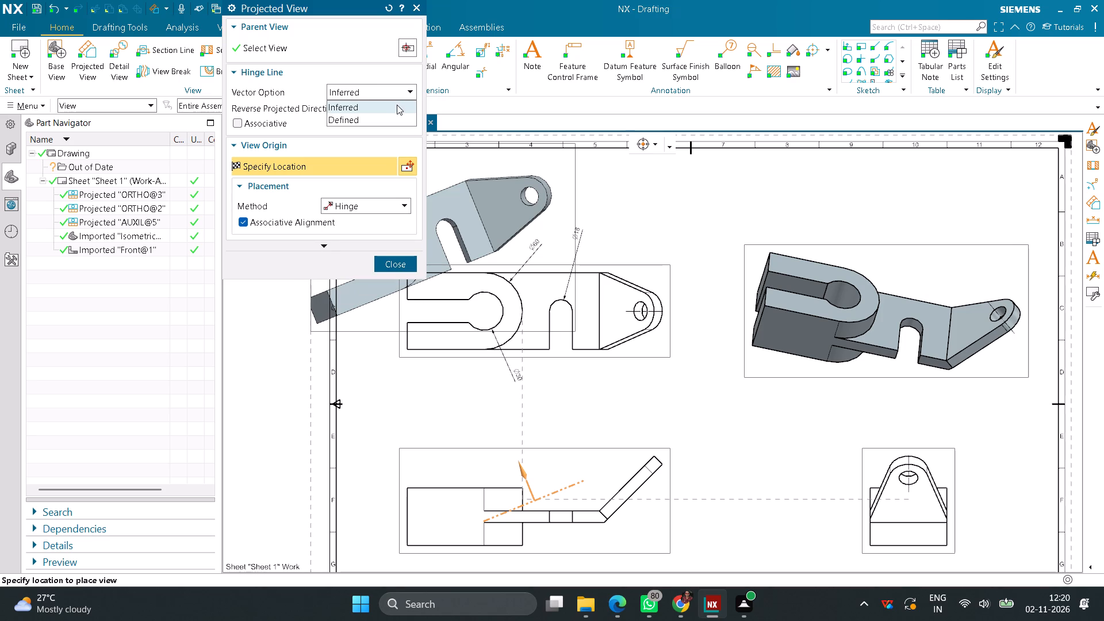
pyautogui.click(380, 118)
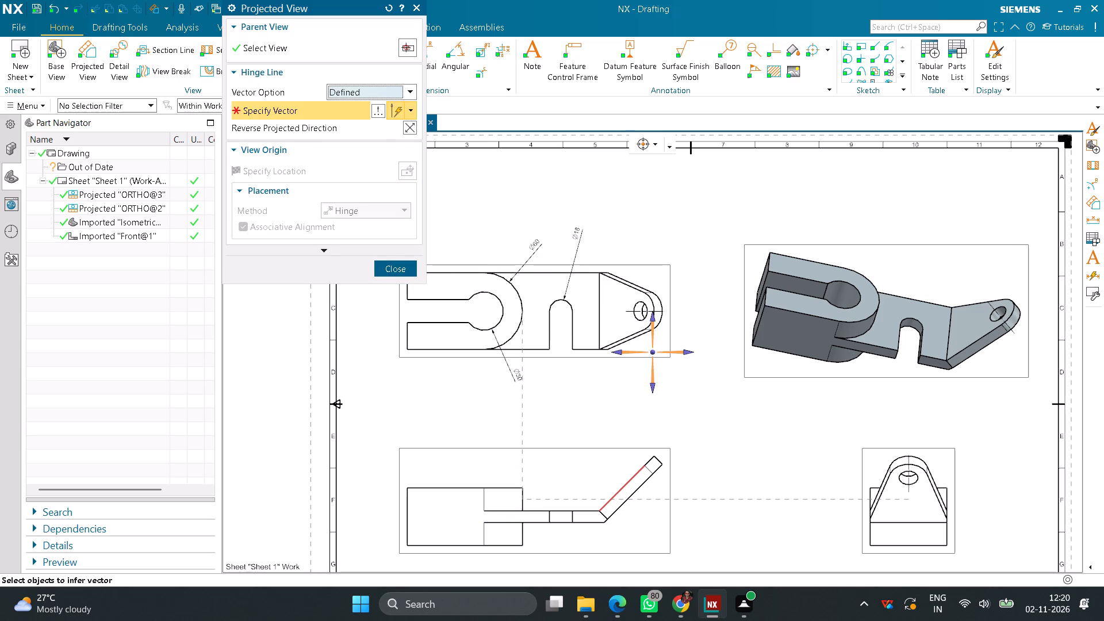
pyautogui.click(629, 481)
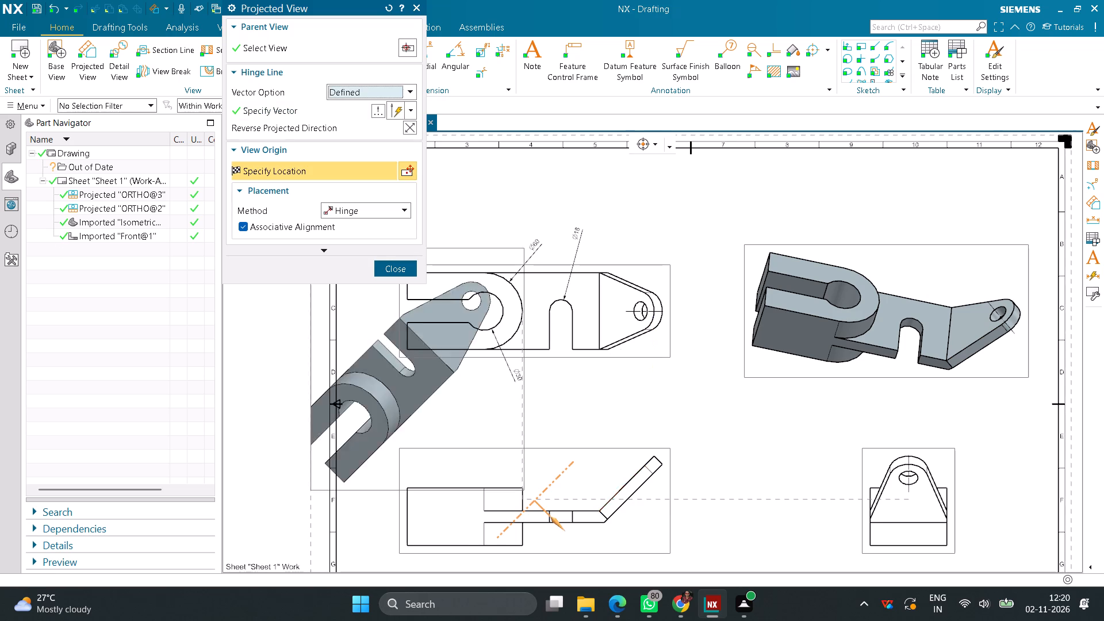
pyautogui.scroll(-6, 684, 516)
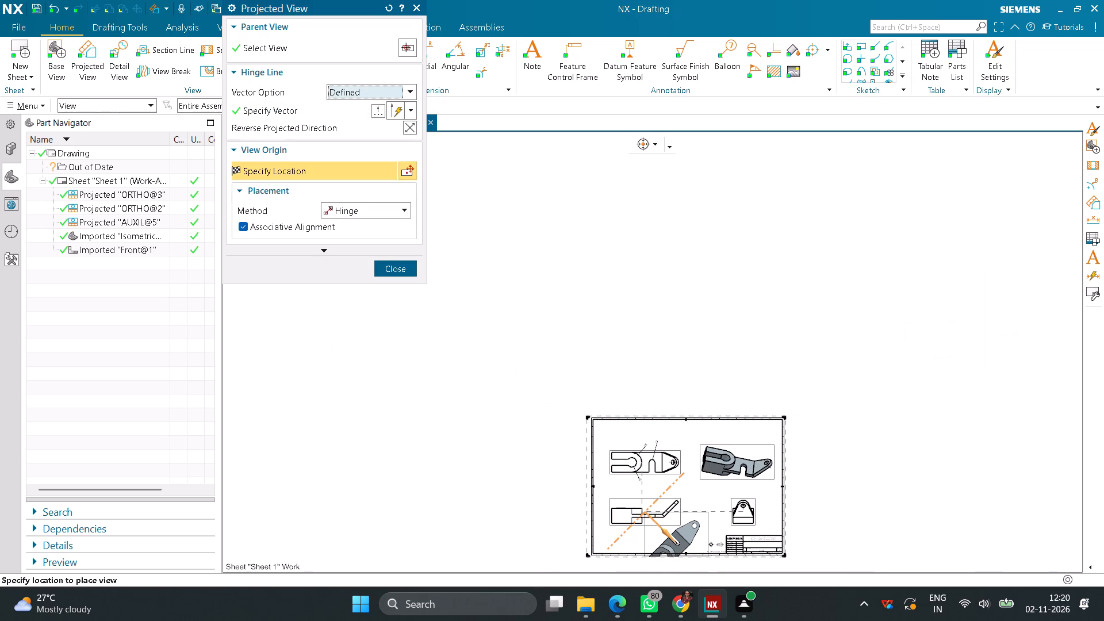
pyautogui.click(684, 536)
pyautogui.scroll(2, 707, 544)
pyautogui.moveTo(706, 537); pyautogui.dragTo(638, 377, button='middle')
pyautogui.moveTo(704, 535); pyautogui.dragTo(638, 377, button='right')
pyautogui.scroll(3, 626, 355)
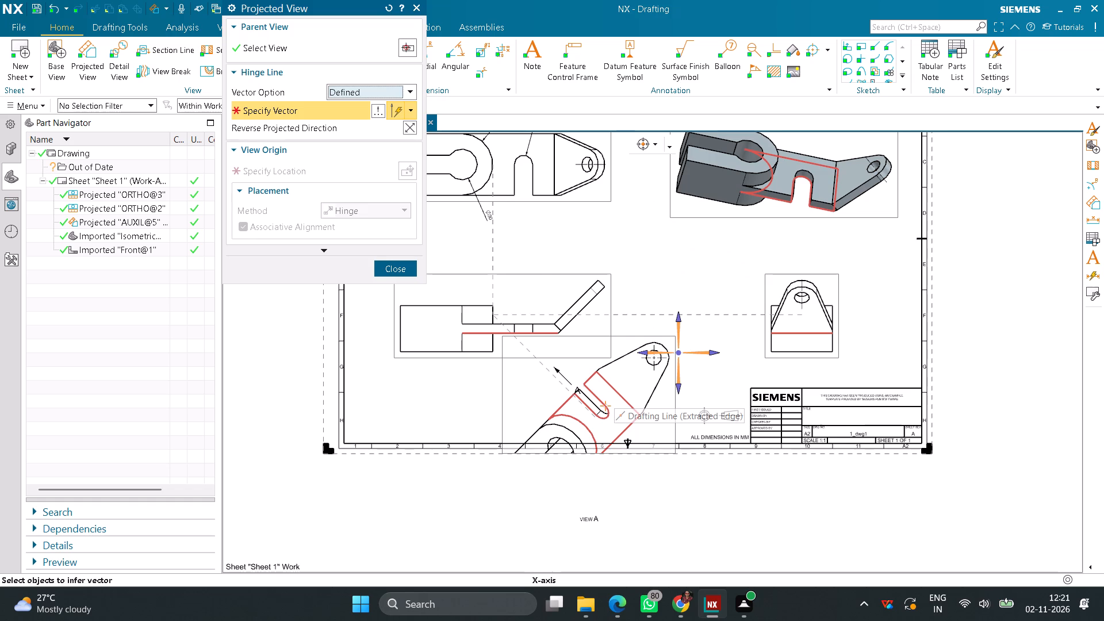
pyautogui.click(395, 264)
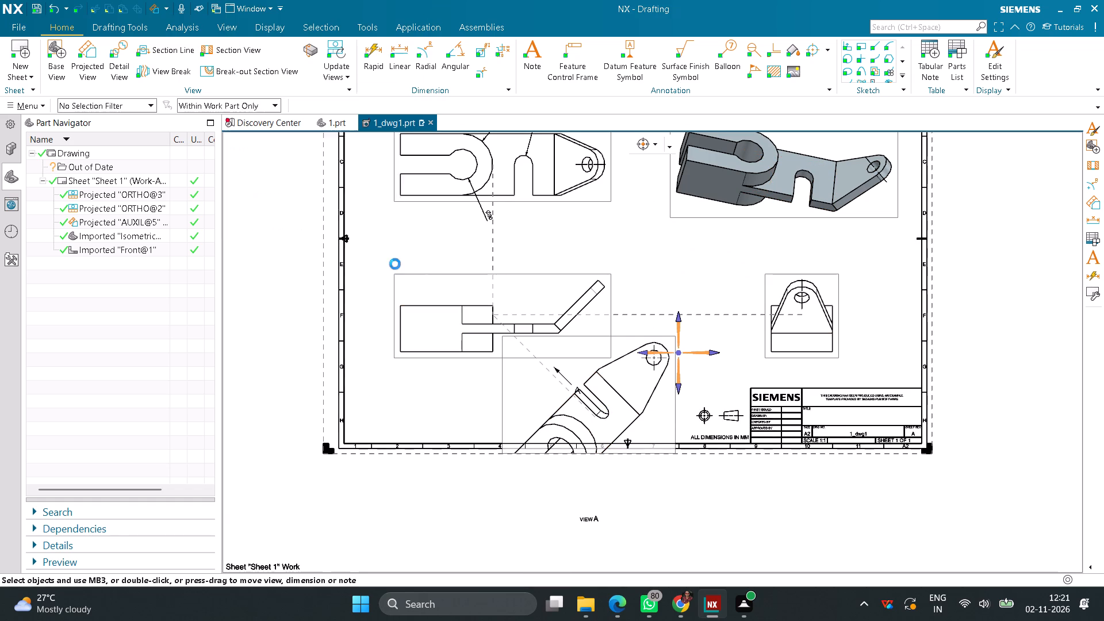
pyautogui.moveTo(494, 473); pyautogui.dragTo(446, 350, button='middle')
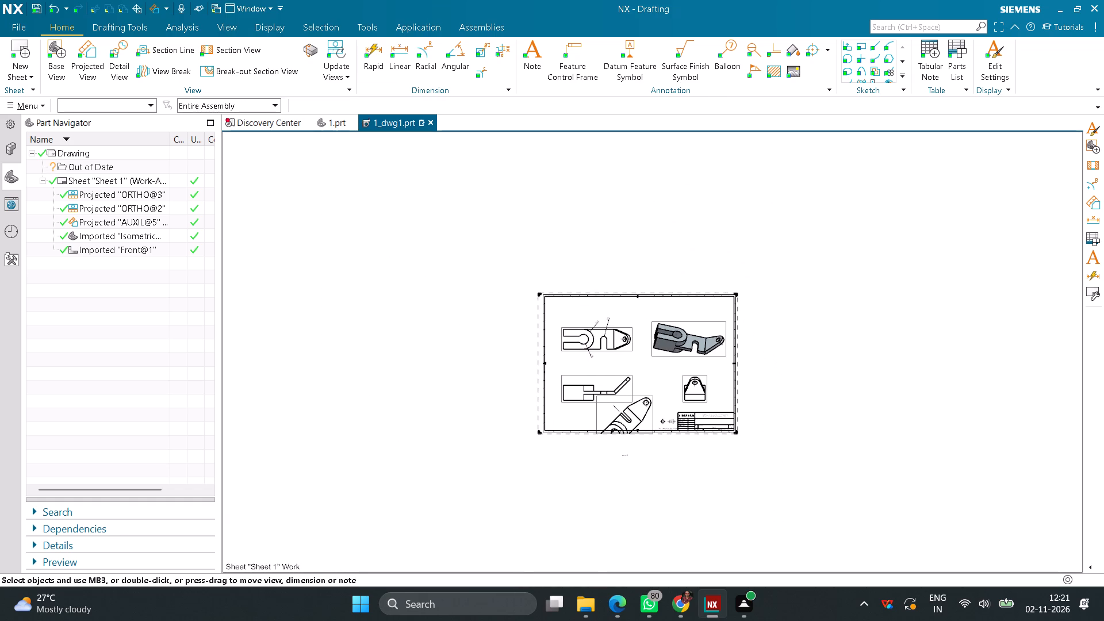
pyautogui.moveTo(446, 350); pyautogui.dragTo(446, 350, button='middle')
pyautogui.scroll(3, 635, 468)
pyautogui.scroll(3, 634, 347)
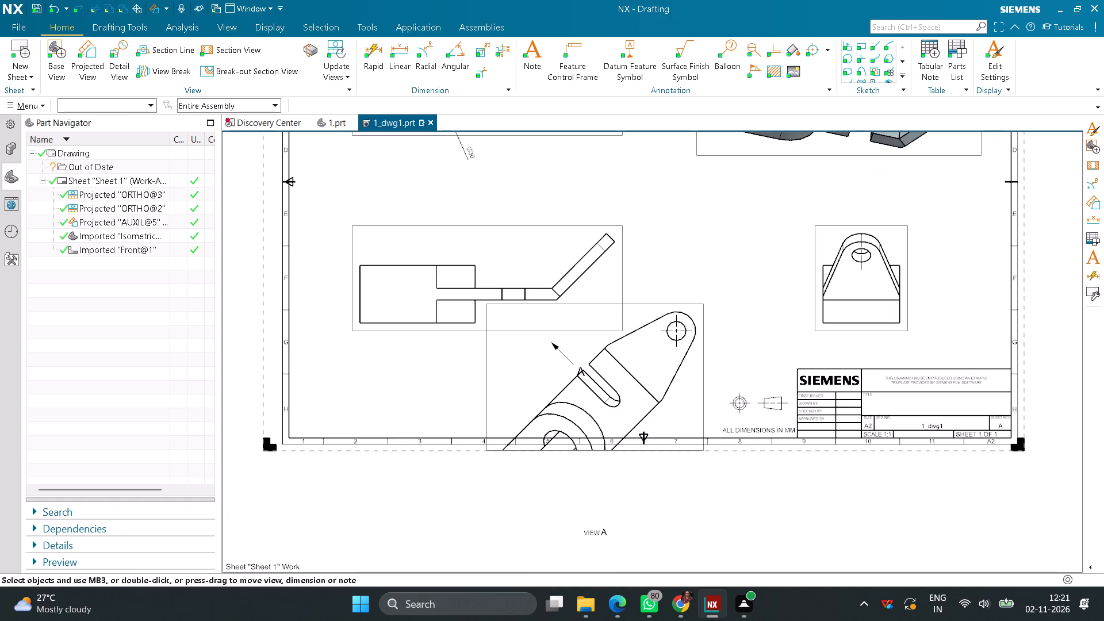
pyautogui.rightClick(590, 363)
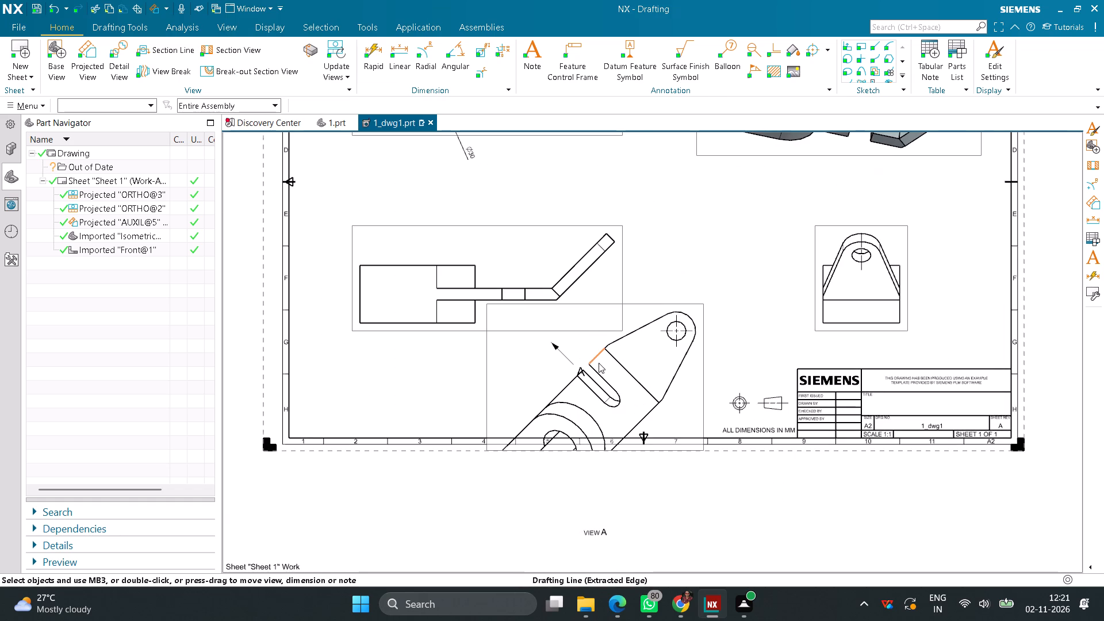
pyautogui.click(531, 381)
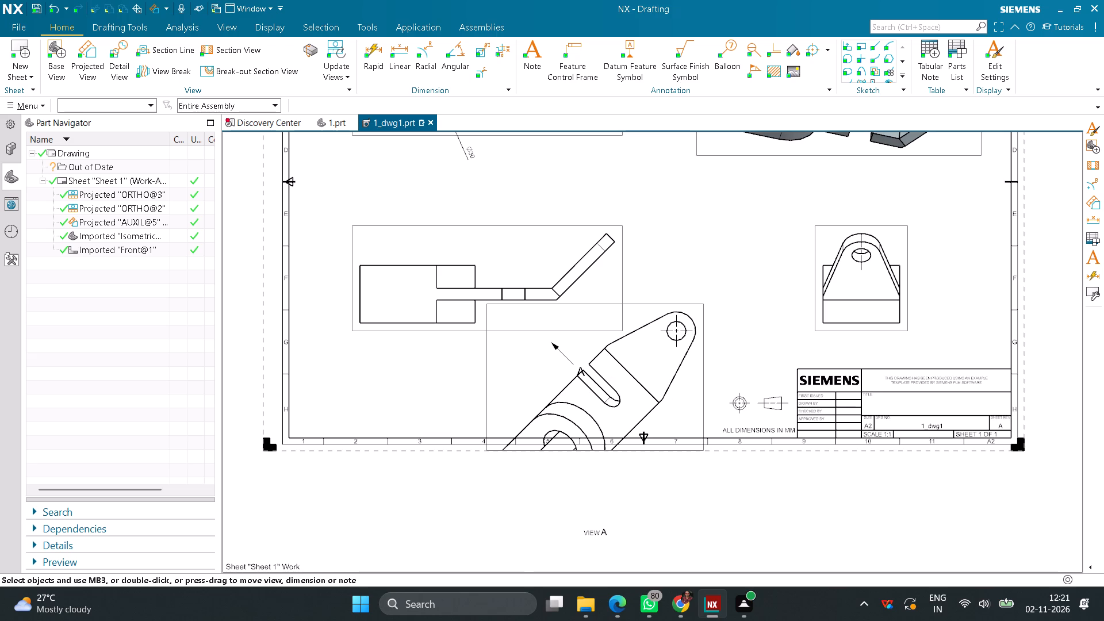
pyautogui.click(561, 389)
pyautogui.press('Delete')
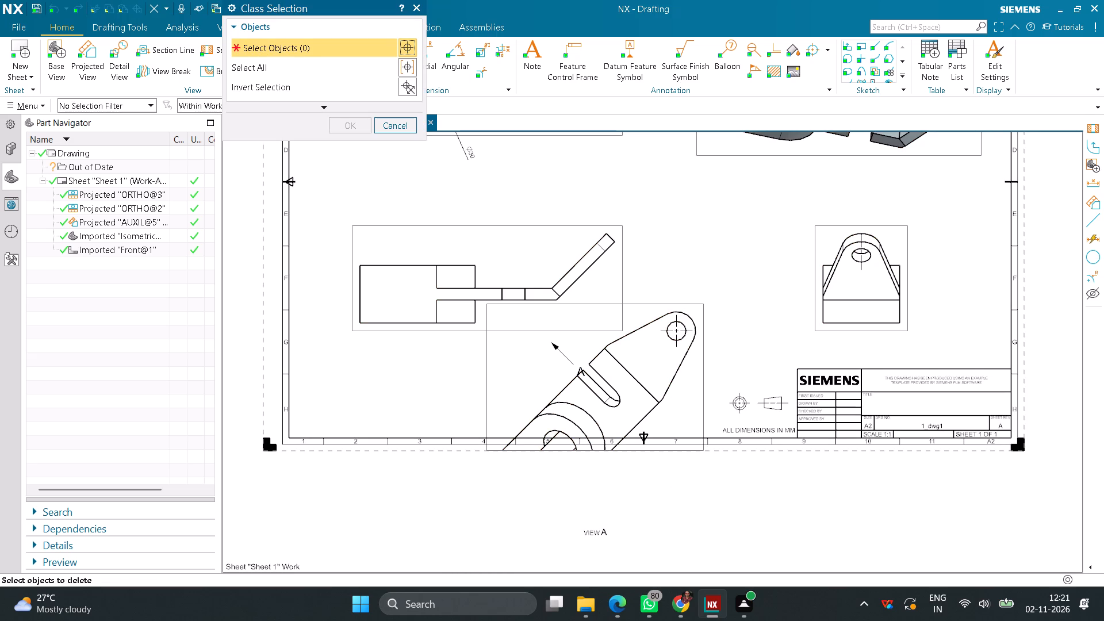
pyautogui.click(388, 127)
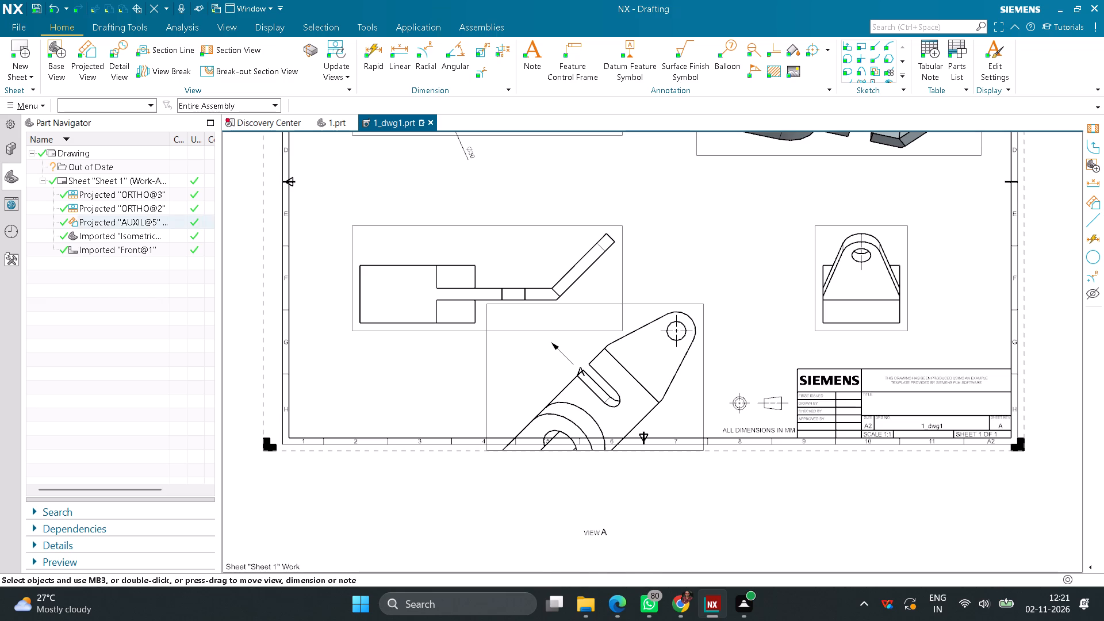
# Hide the plate's straight side edges, the small slot's straight edges and the body's larger arcs in auxiliary view A.
pyautogui.click(596, 370)
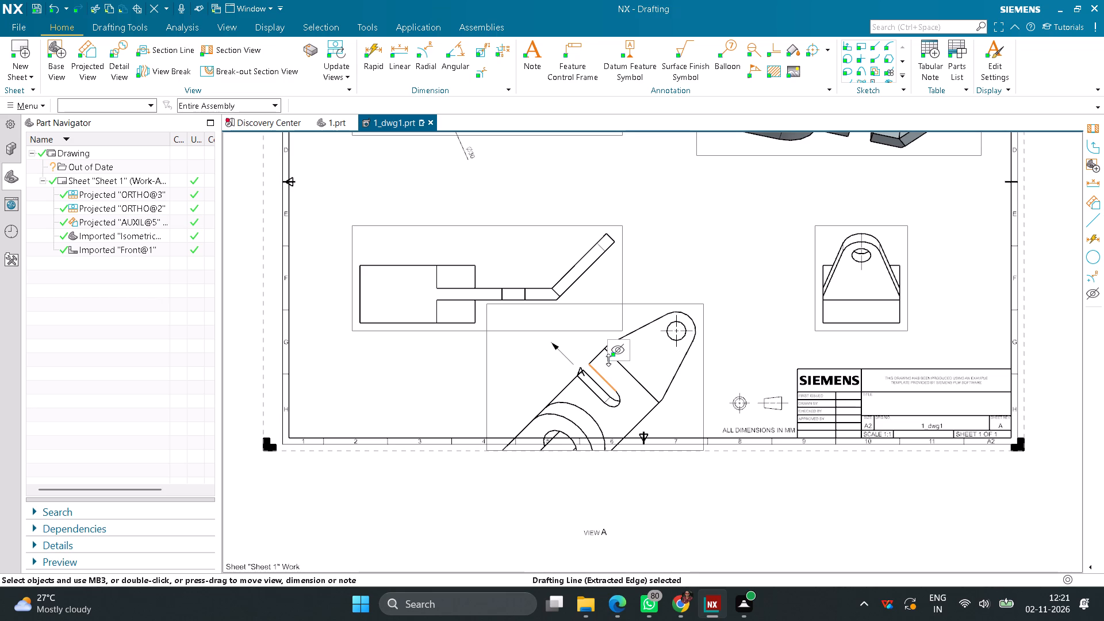
pyautogui.click(618, 355)
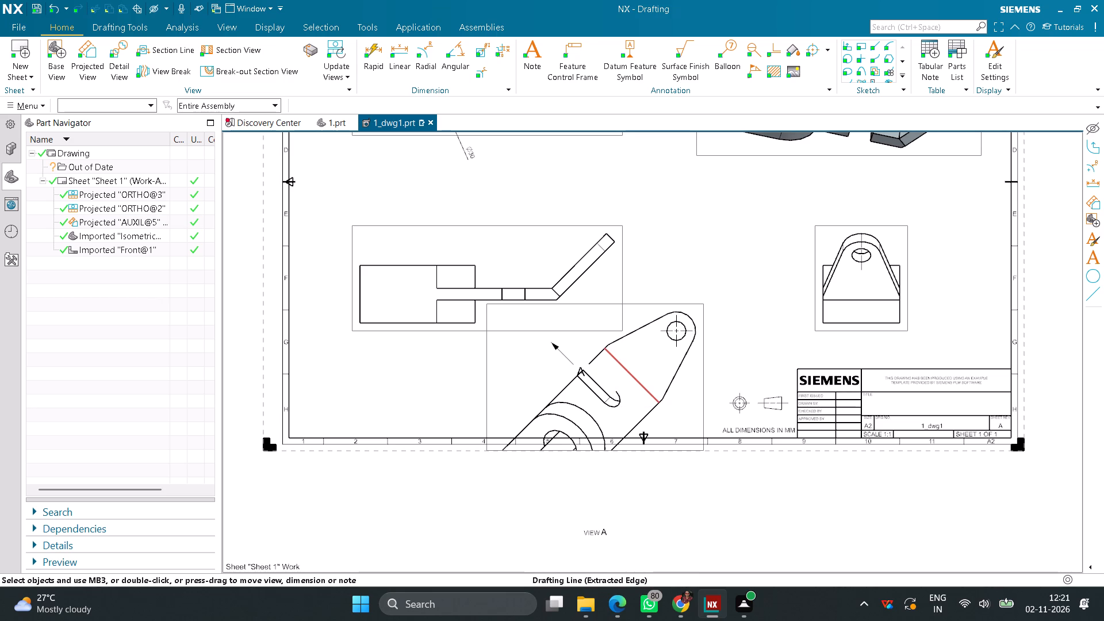
pyautogui.click(598, 355)
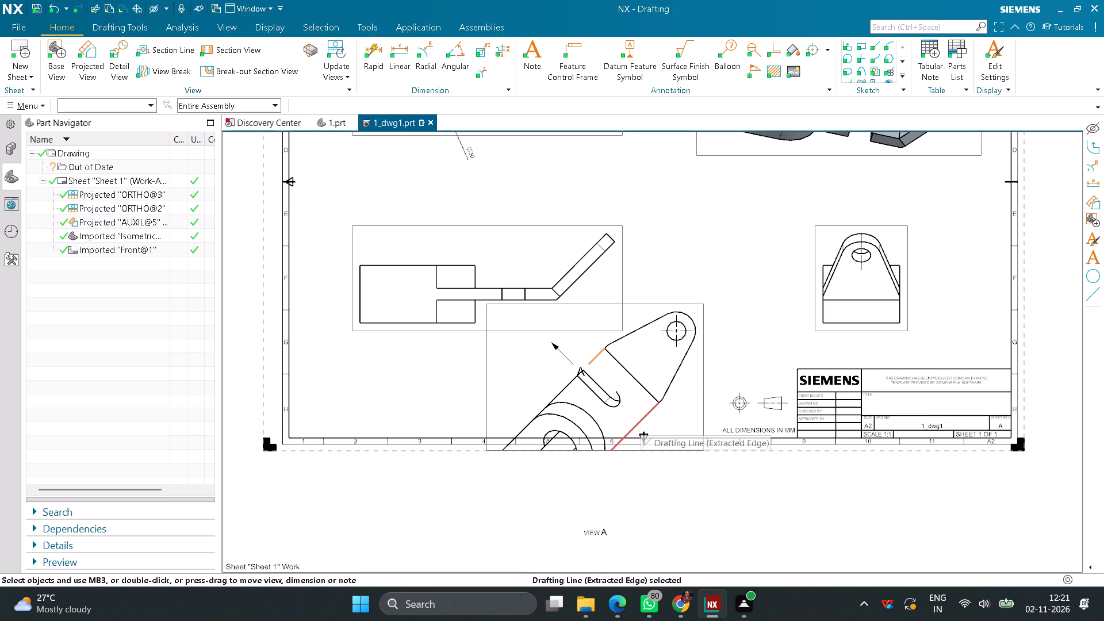
pyautogui.click(641, 420)
pyautogui.click(589, 396)
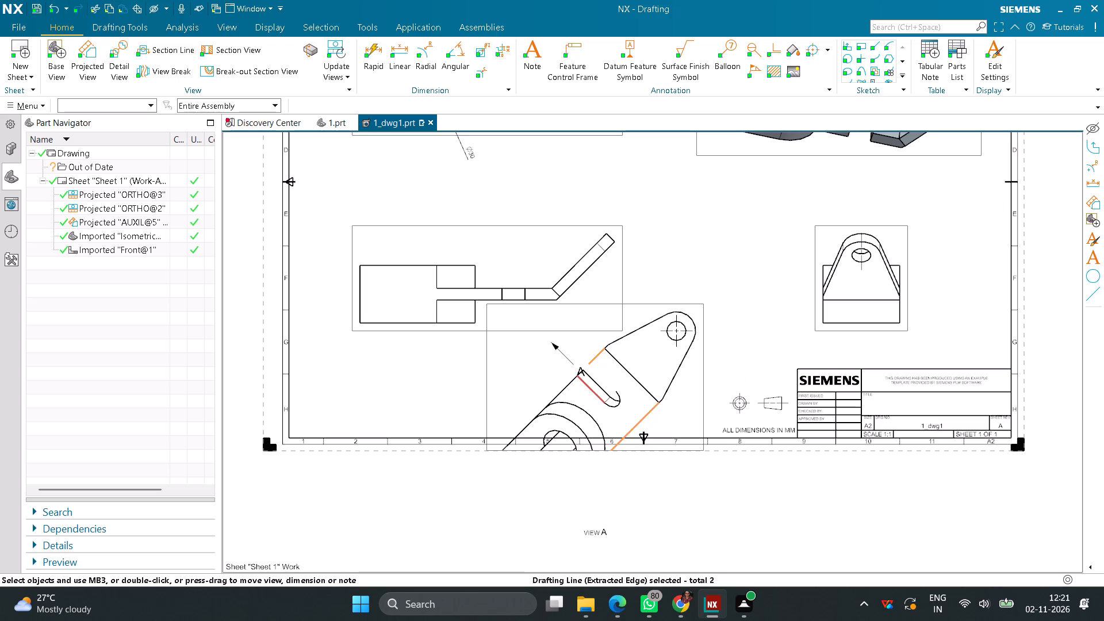
pyautogui.click(565, 390)
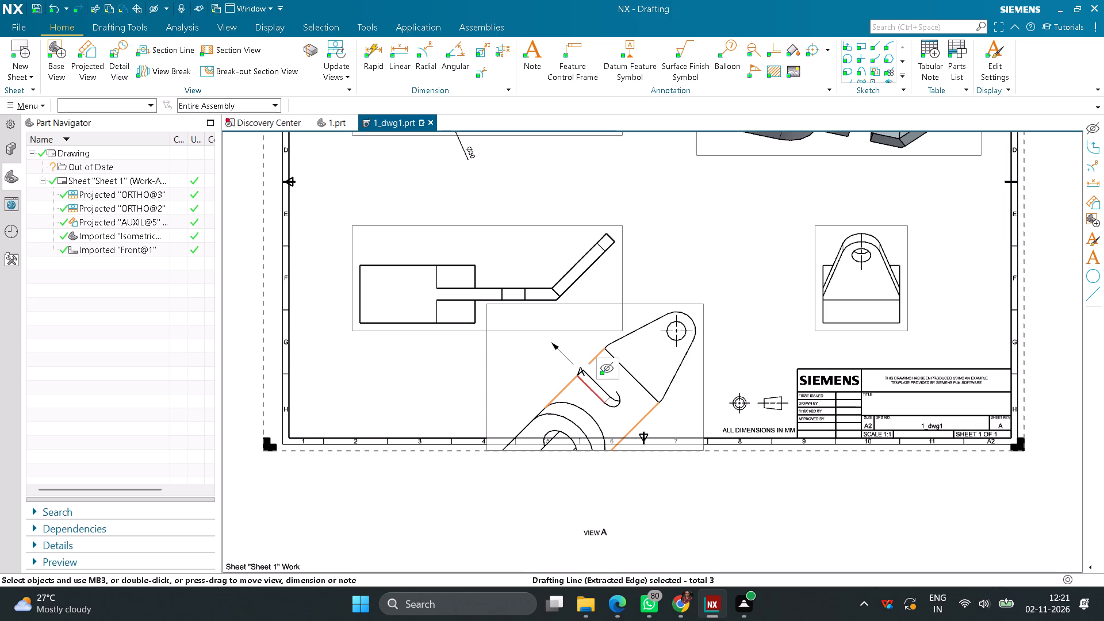
pyautogui.click(588, 386)
pyautogui.click(568, 417)
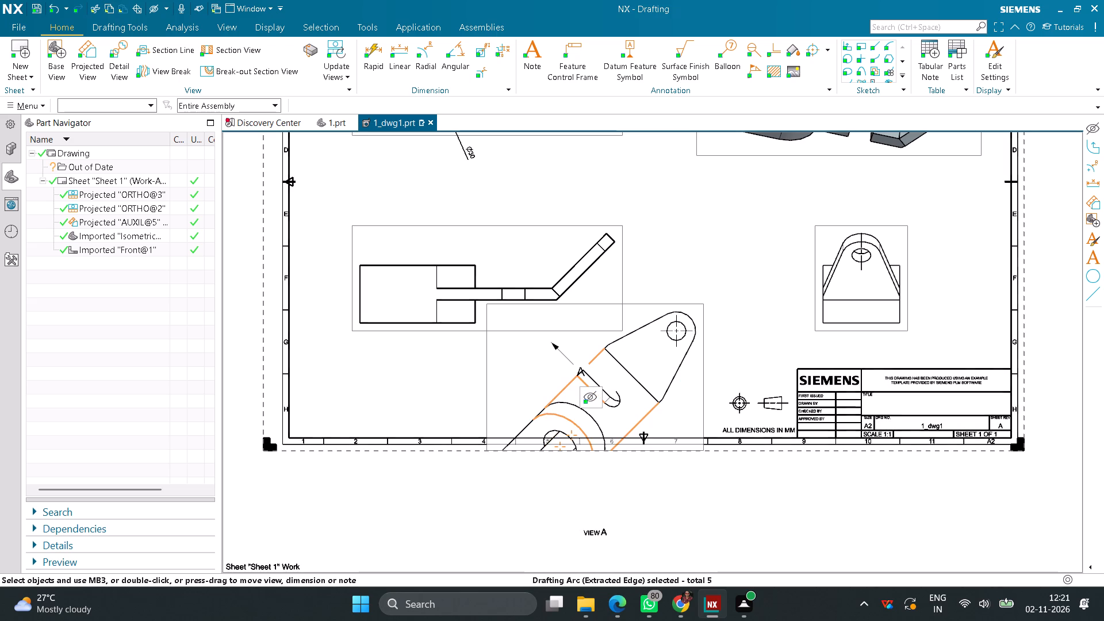
pyautogui.click(574, 408)
pyautogui.click(599, 390)
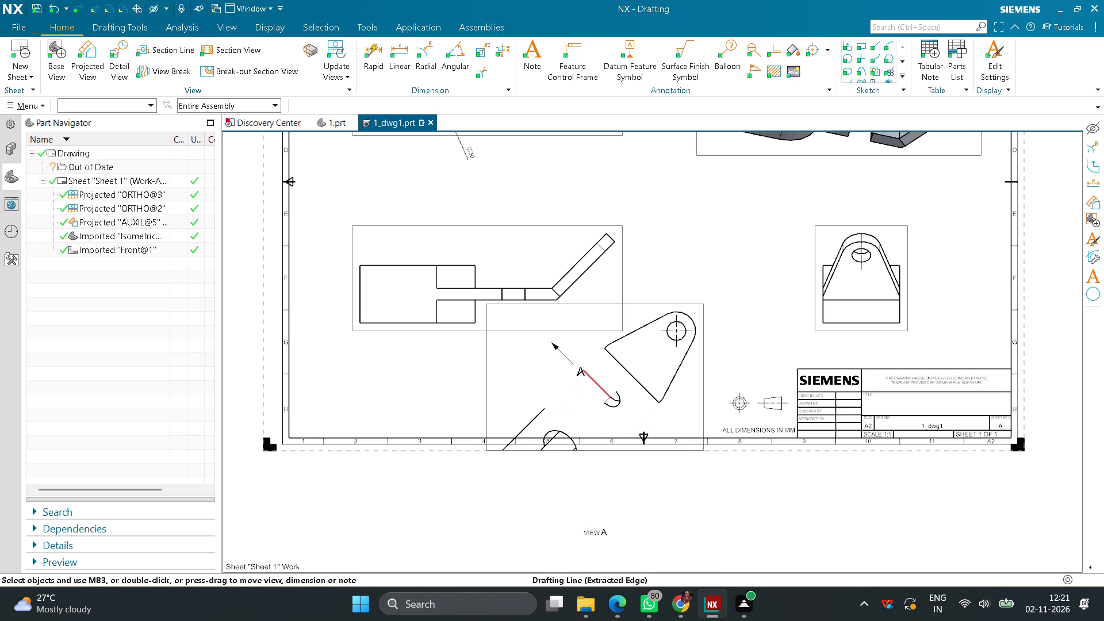
# Hide the small slot's remaining straight edge, its end arcs and the short leftover line in auxiliary view A.
pyautogui.click(603, 390)
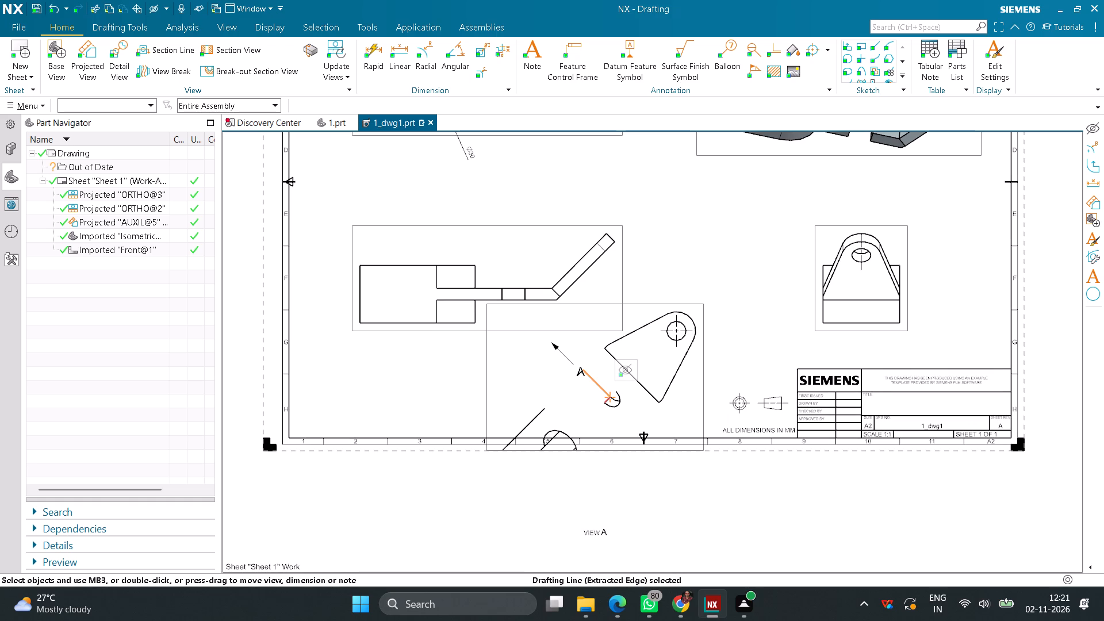
pyautogui.click(618, 408)
pyautogui.click(642, 393)
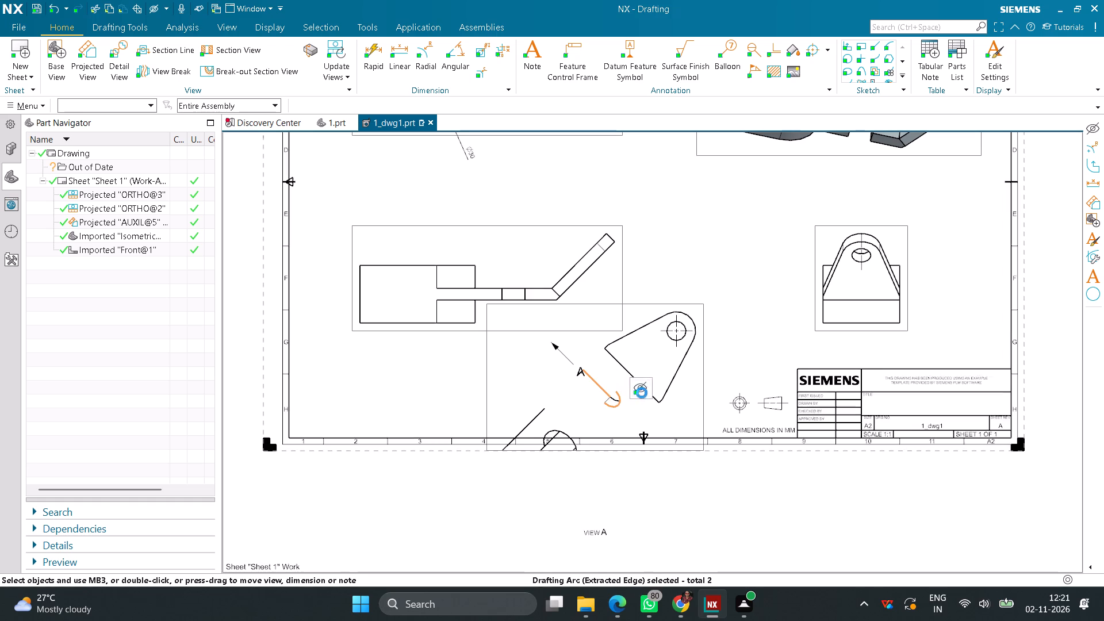
pyautogui.click(618, 398)
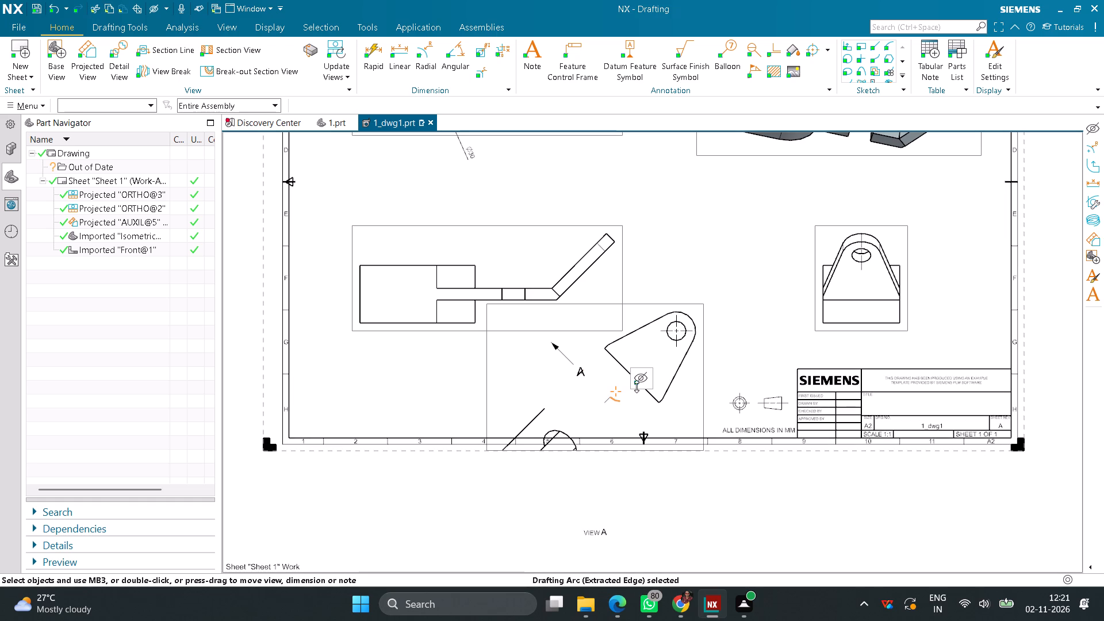
pyautogui.click(637, 386)
pyautogui.click(638, 385)
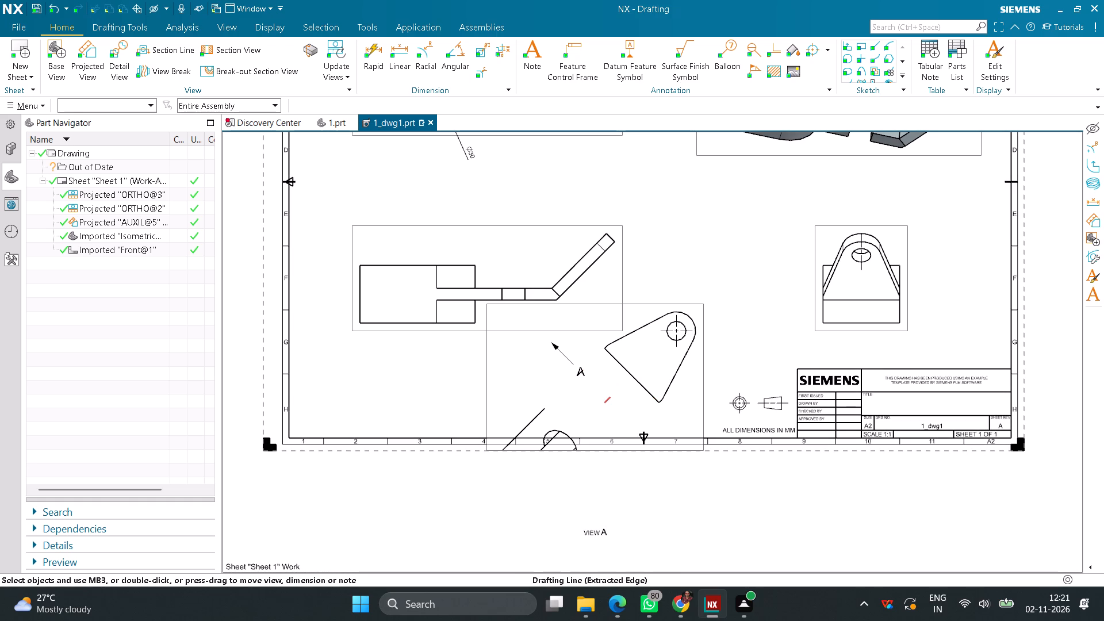
pyautogui.click(609, 400)
pyautogui.click(634, 382)
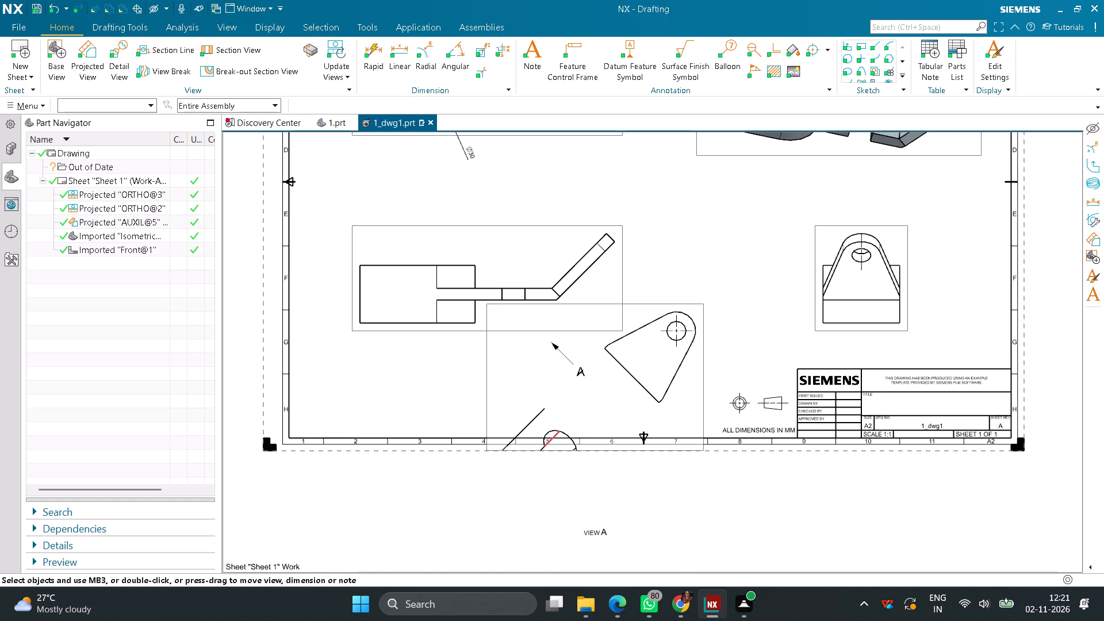
# Hide the remaining arc, the inclined line segments and the first short leftover line near auxiliary view A's lower boundary.
pyautogui.click(561, 432)
pyautogui.click(596, 413)
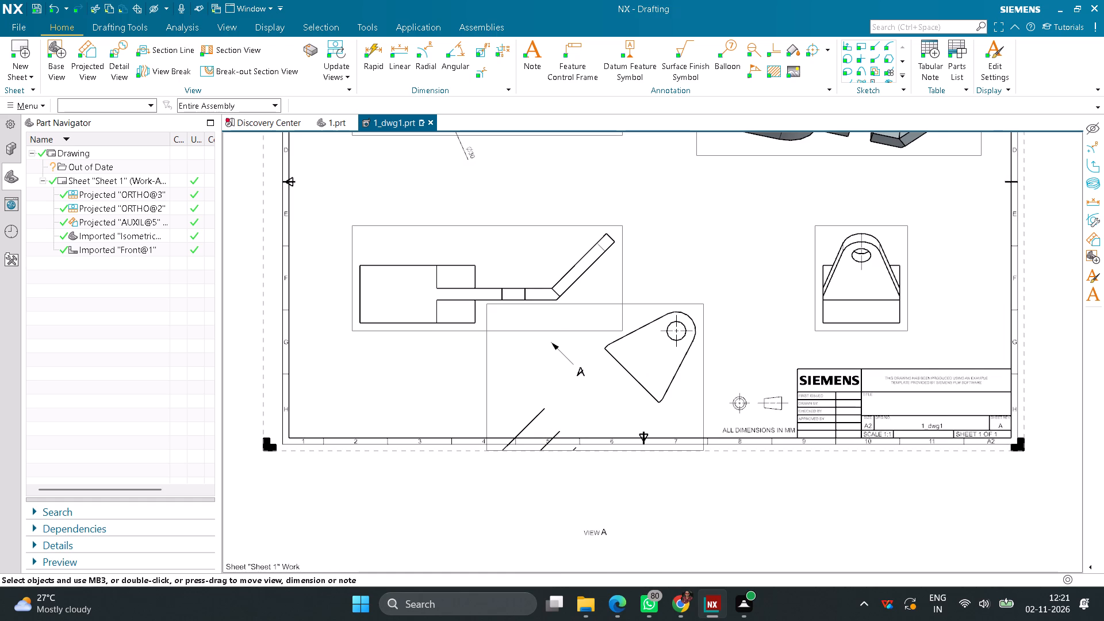
pyautogui.click(556, 432)
pyautogui.click(592, 417)
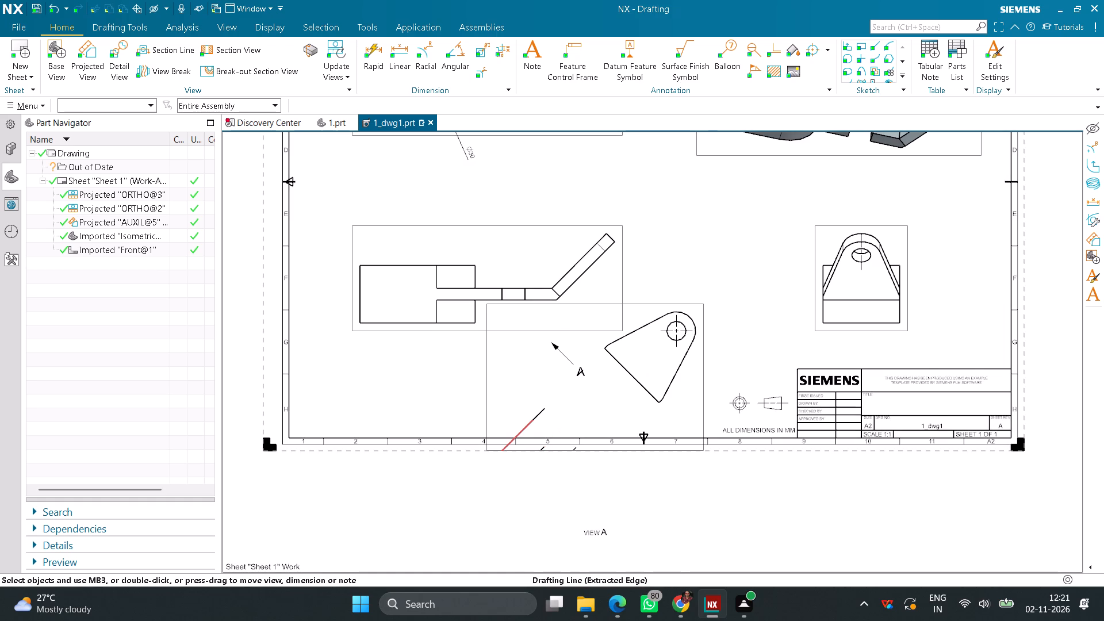
pyautogui.click(535, 425)
pyautogui.click(578, 407)
pyautogui.click(536, 420)
pyautogui.click(580, 401)
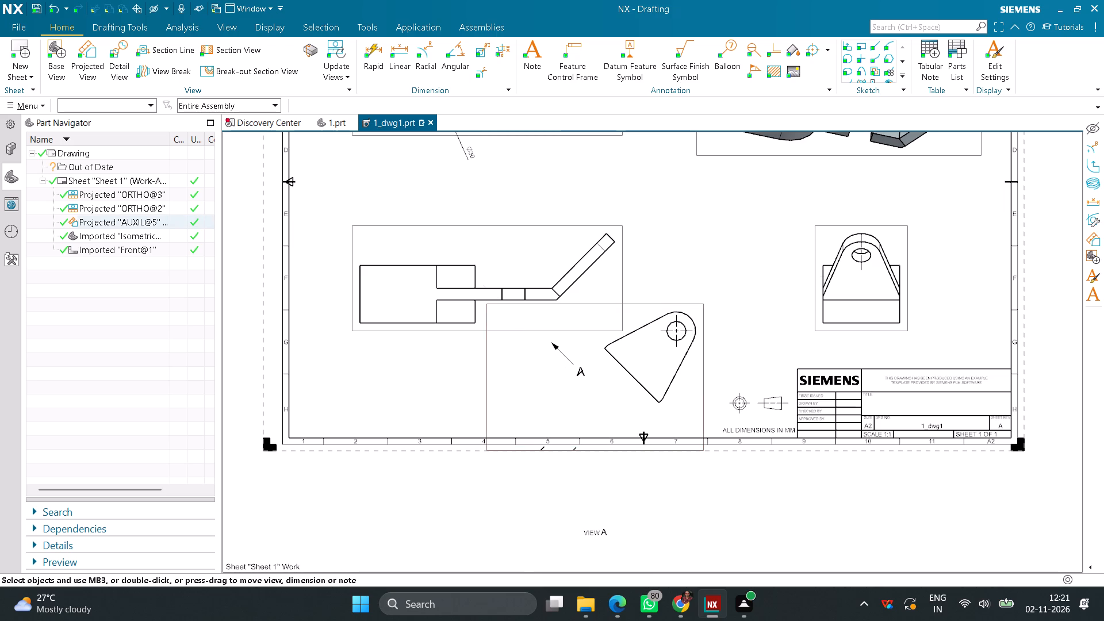
pyautogui.scroll(7, 569, 443)
pyautogui.click(447, 465)
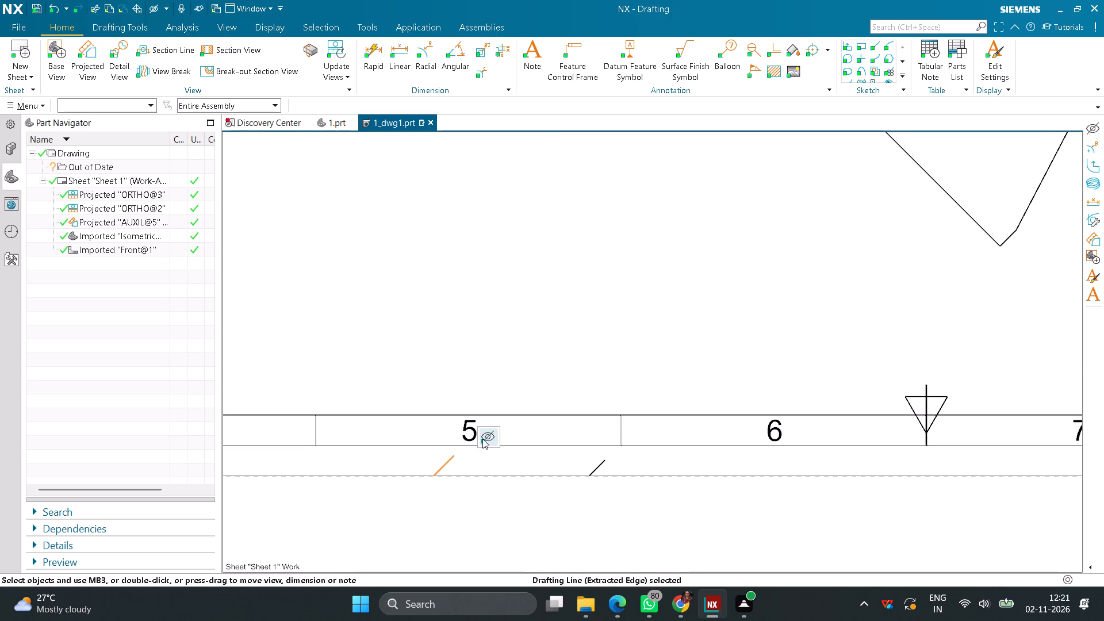
pyautogui.click(484, 438)
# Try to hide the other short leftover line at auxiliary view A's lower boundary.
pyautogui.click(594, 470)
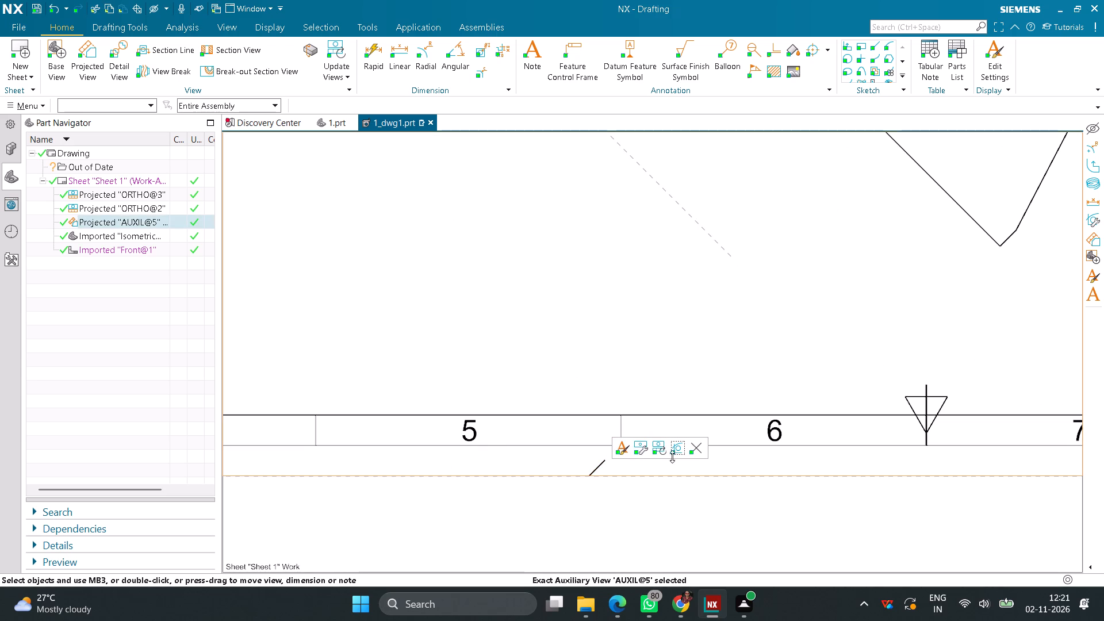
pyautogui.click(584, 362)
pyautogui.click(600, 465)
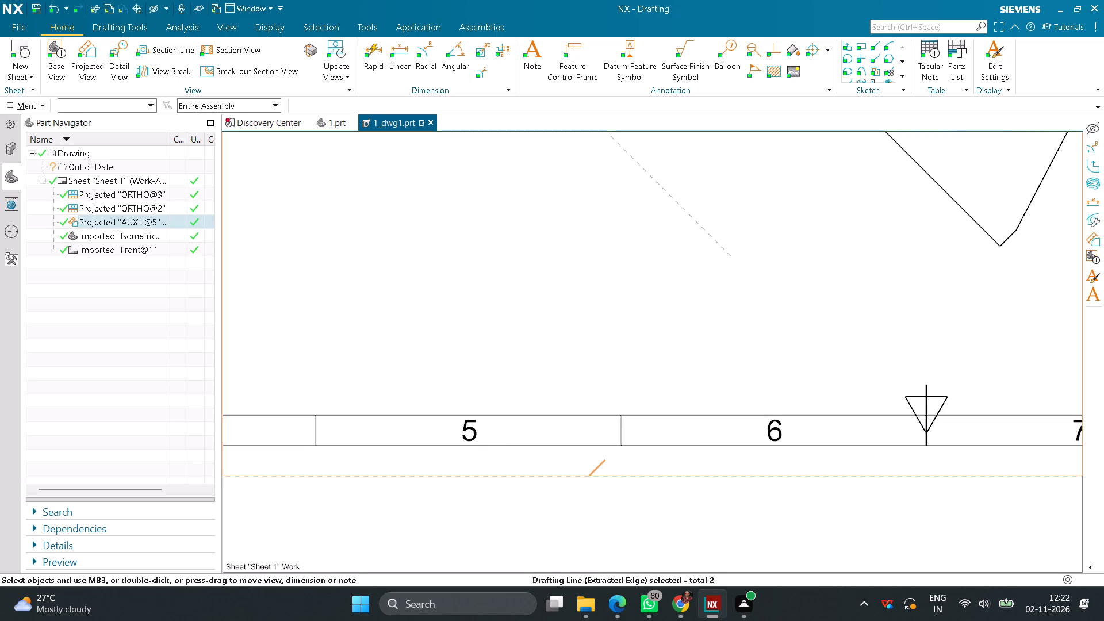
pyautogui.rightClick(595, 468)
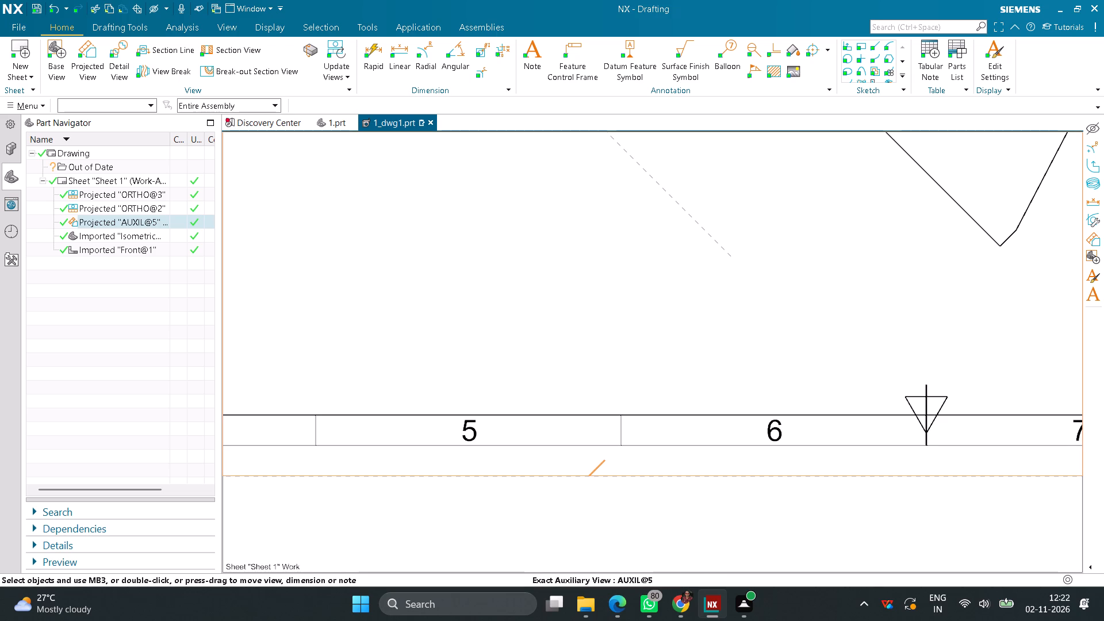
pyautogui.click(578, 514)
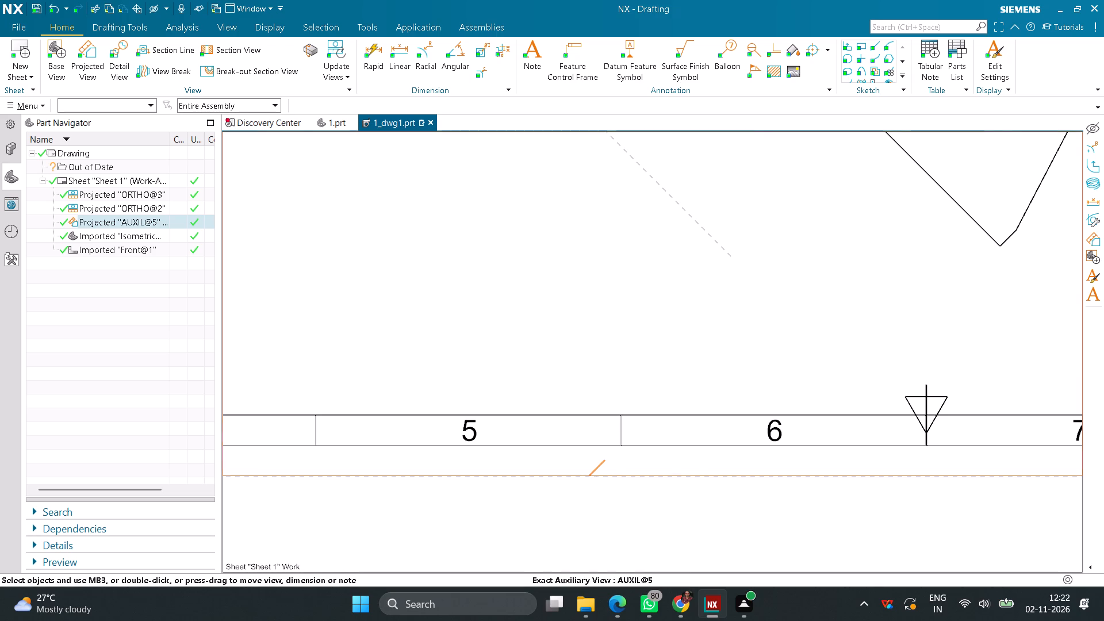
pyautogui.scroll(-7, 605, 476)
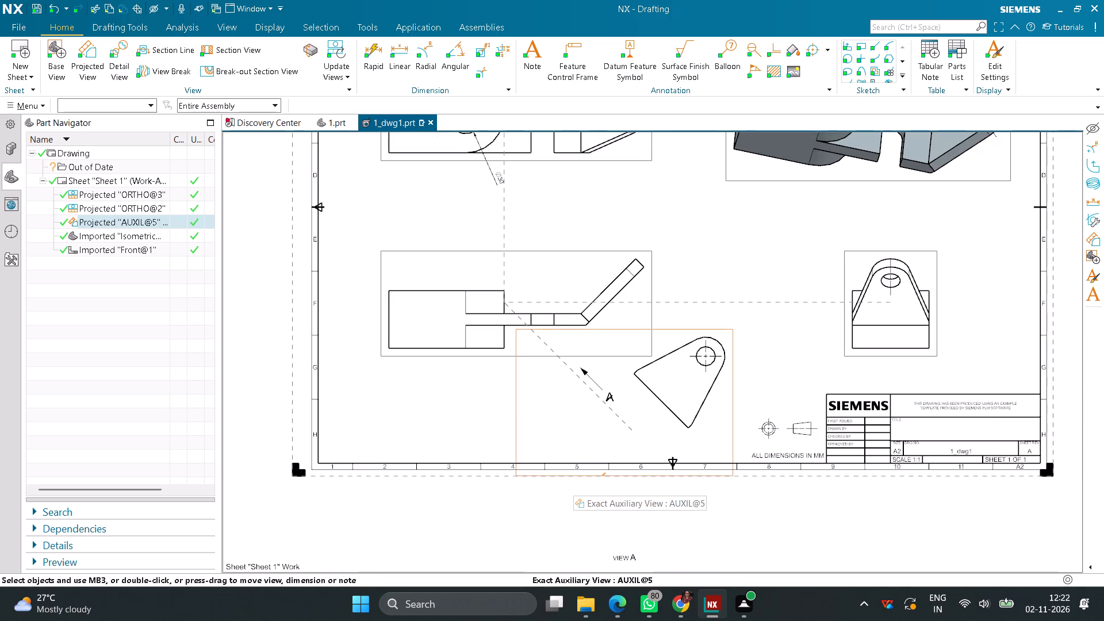
# Move auxiliary view A up until its whole boundary lies inside the sheet's lower border.
pyautogui.click(495, 446)
pyautogui.moveTo(531, 478); pyautogui.dragTo(531, 447)
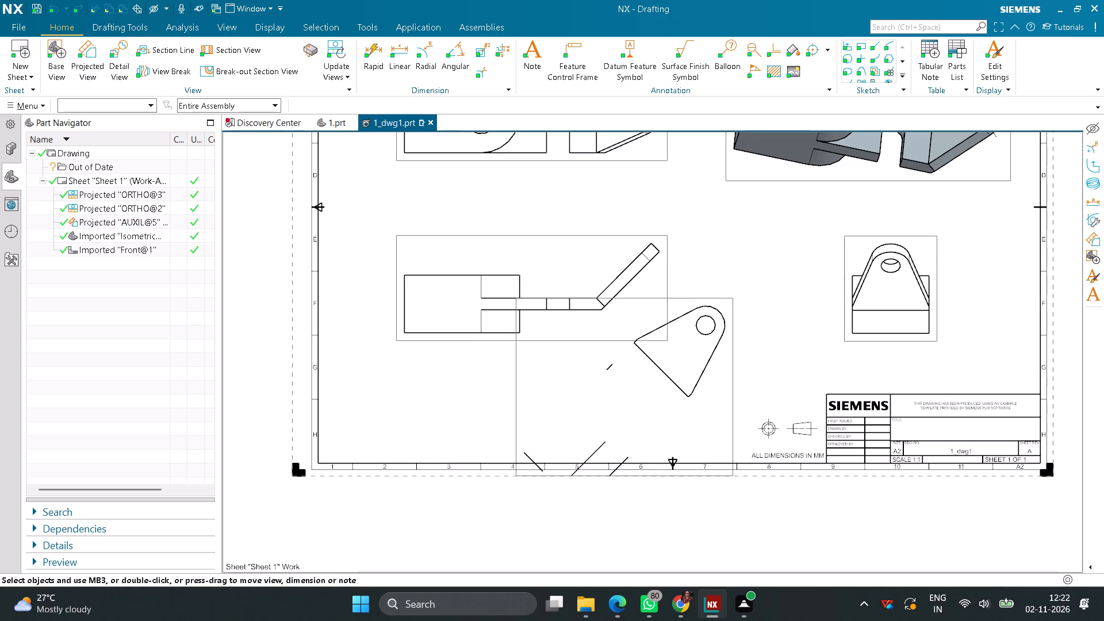
pyautogui.moveTo(531, 447); pyautogui.dragTo(531, 389)
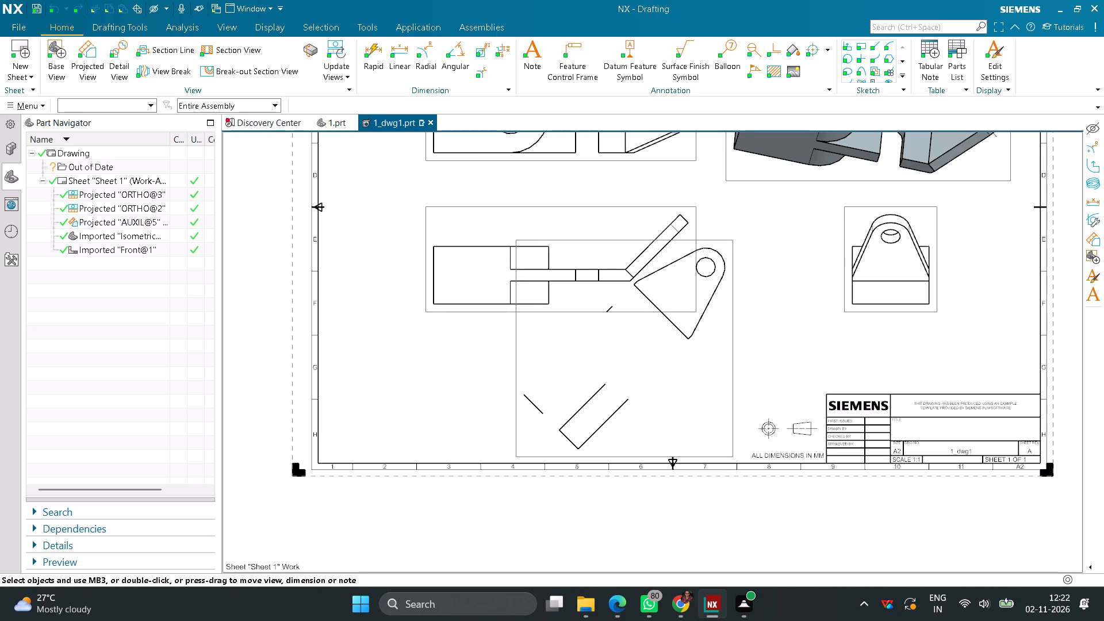
# Hide all leftover straight line segments in auxiliary view A, keeping only the bent arm's outline and hole.
pyautogui.click(619, 412)
pyautogui.rightClick(619, 412)
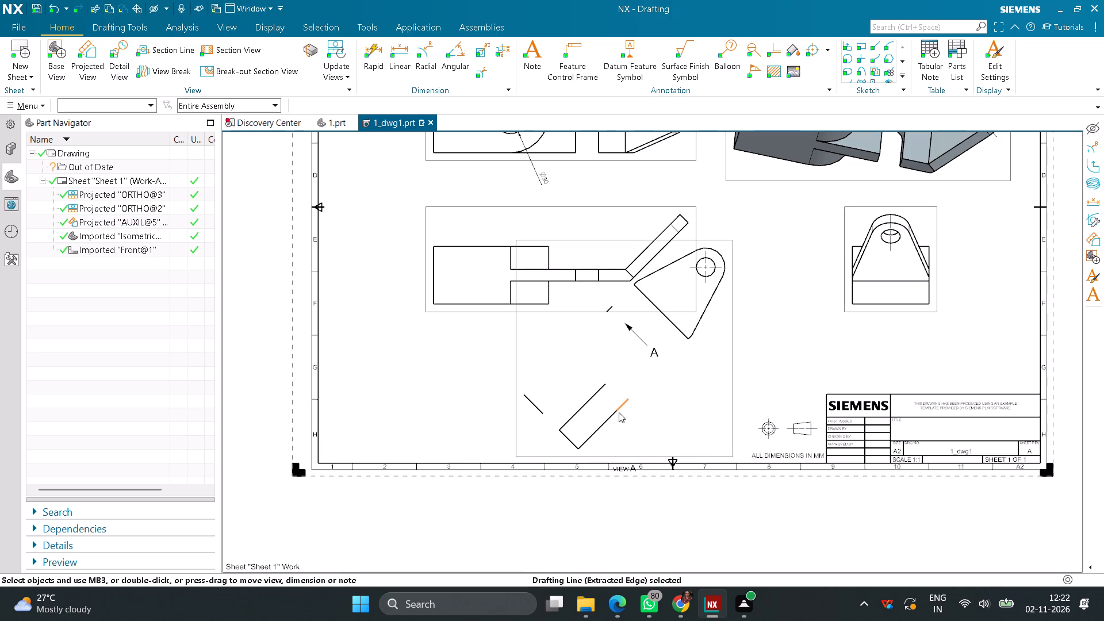
pyautogui.click(627, 401)
pyautogui.click(591, 402)
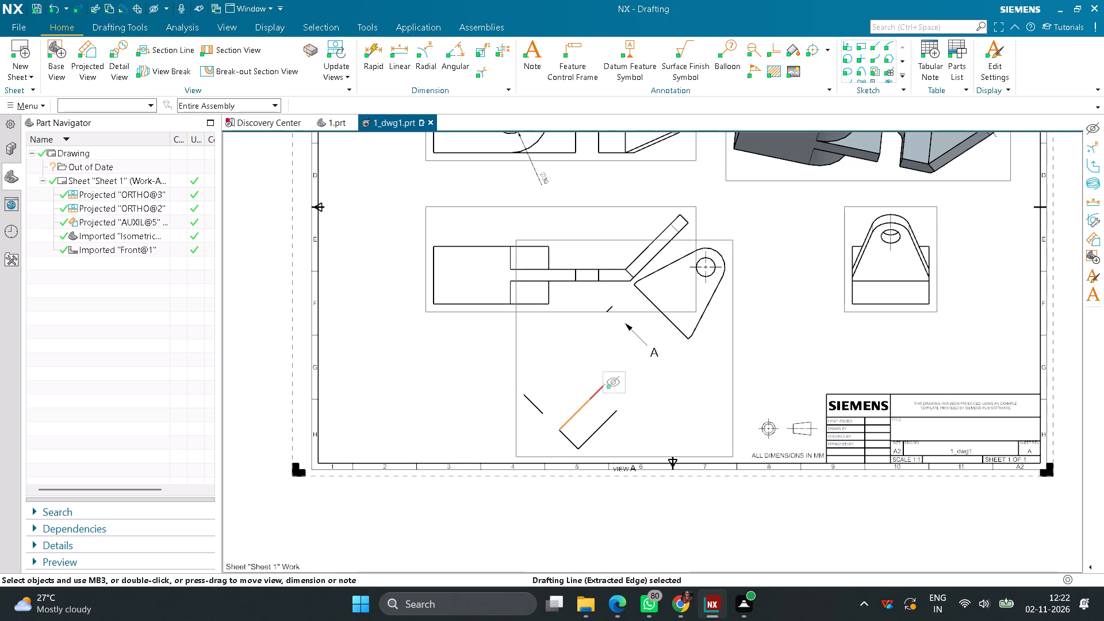
pyautogui.click(591, 439)
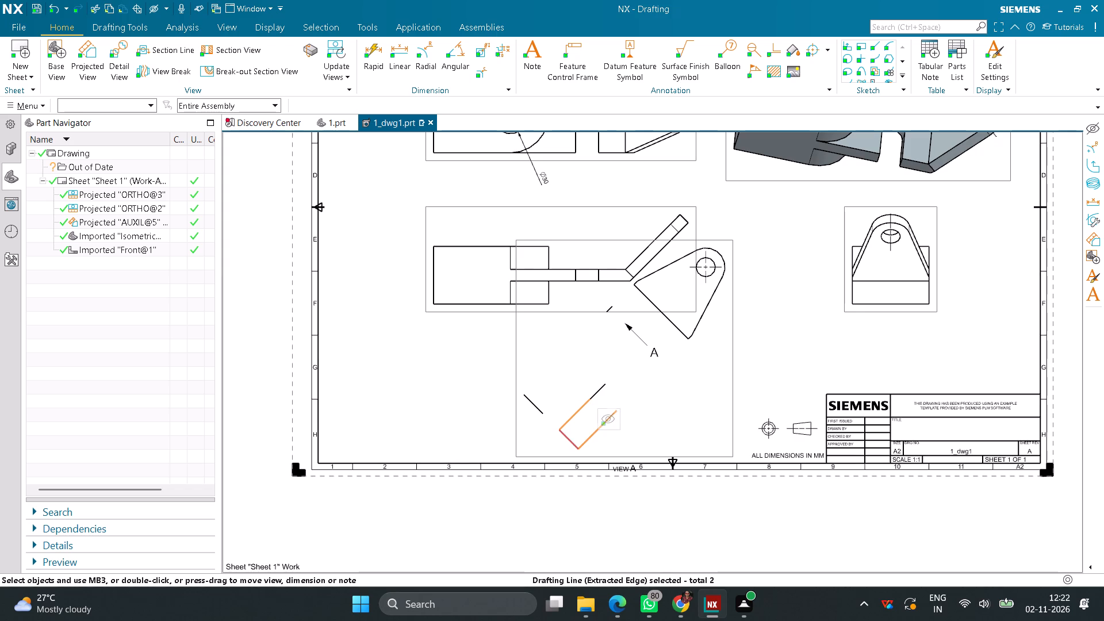
pyautogui.click(570, 439)
pyautogui.click(535, 408)
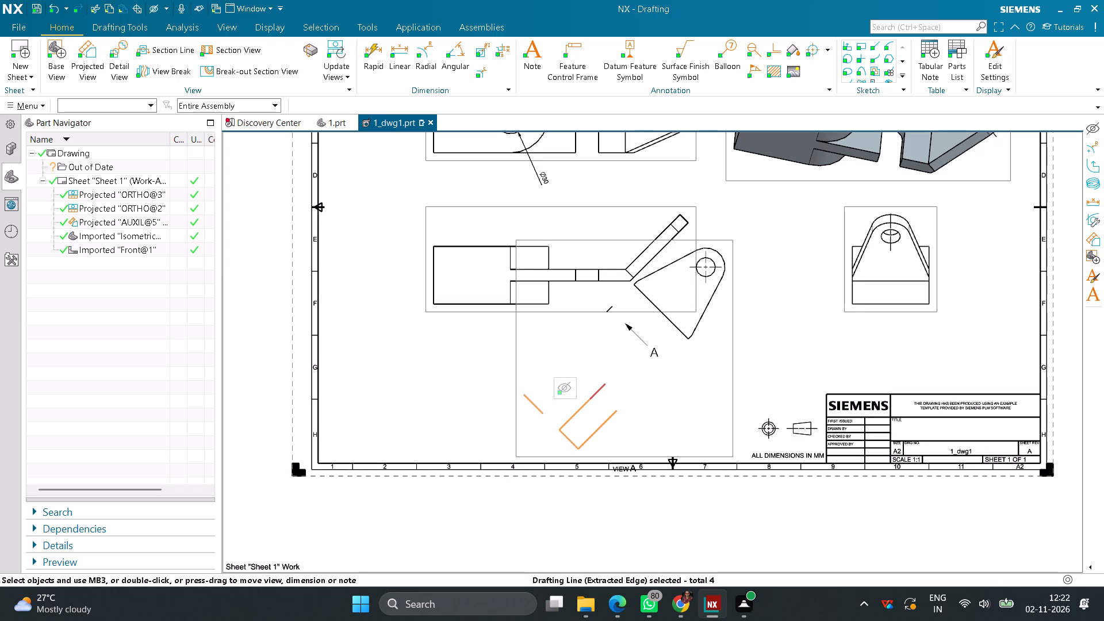
pyautogui.click(599, 391)
pyautogui.click(613, 305)
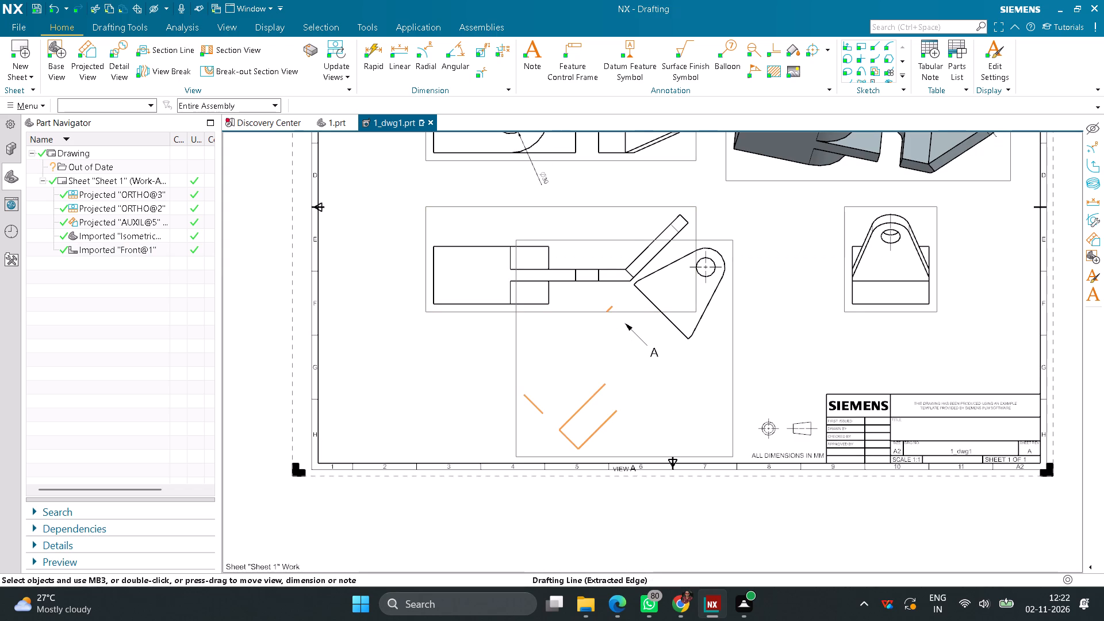
pyautogui.click(634, 289)
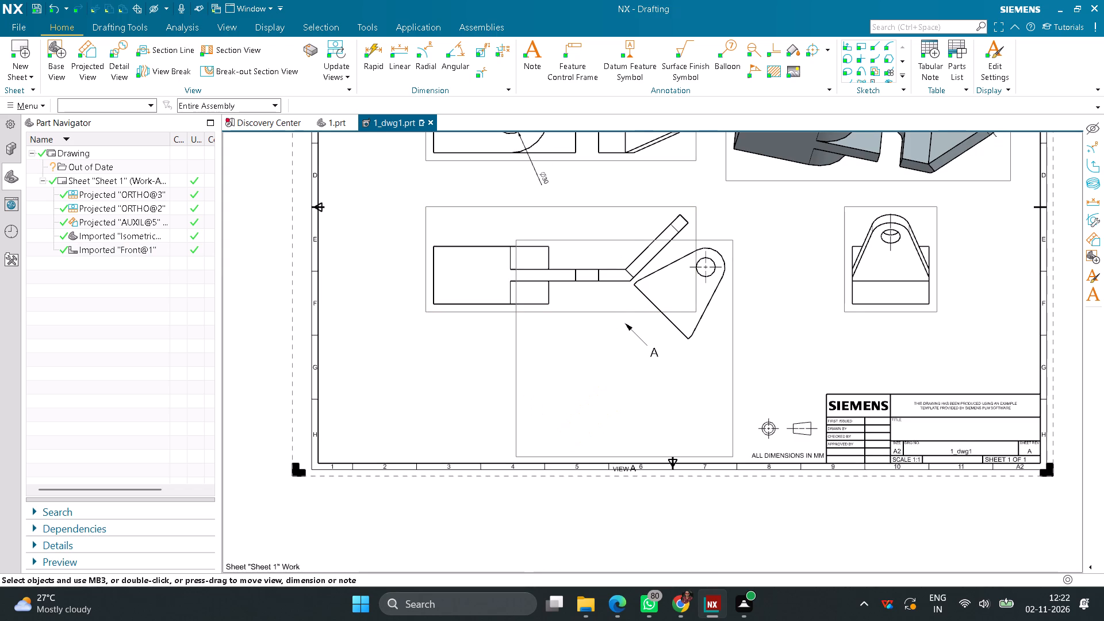
# Move auxiliary view A down so the arm's outline sits clear below the front view.
pyautogui.scroll(-3, 645, 370)
pyautogui.scroll(2, 645, 370)
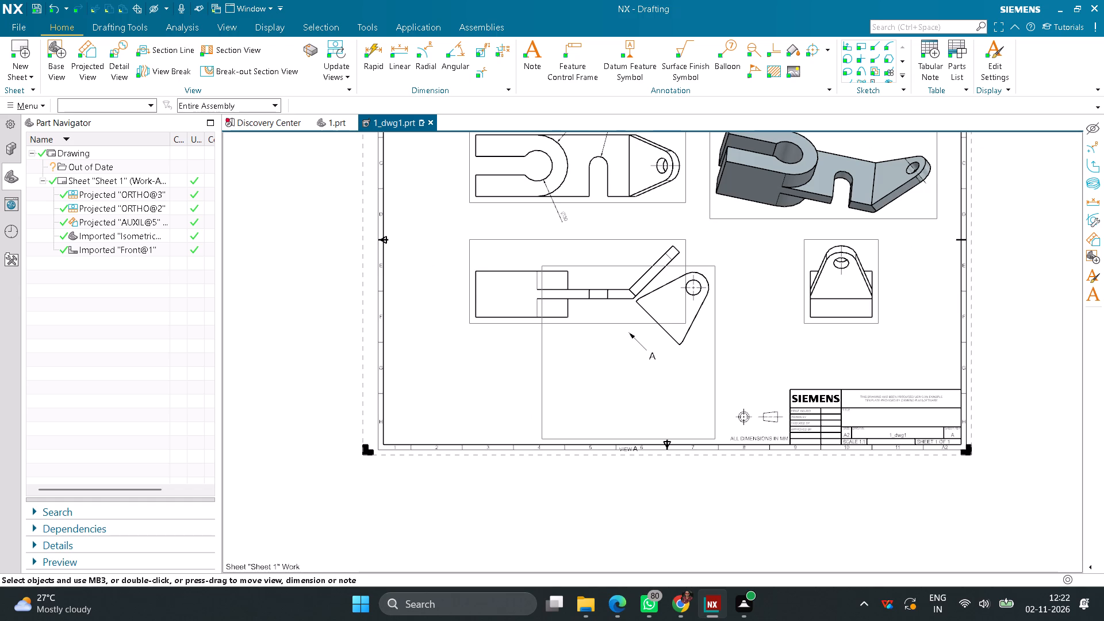
pyautogui.moveTo(589, 266); pyautogui.dragTo(599, 294)
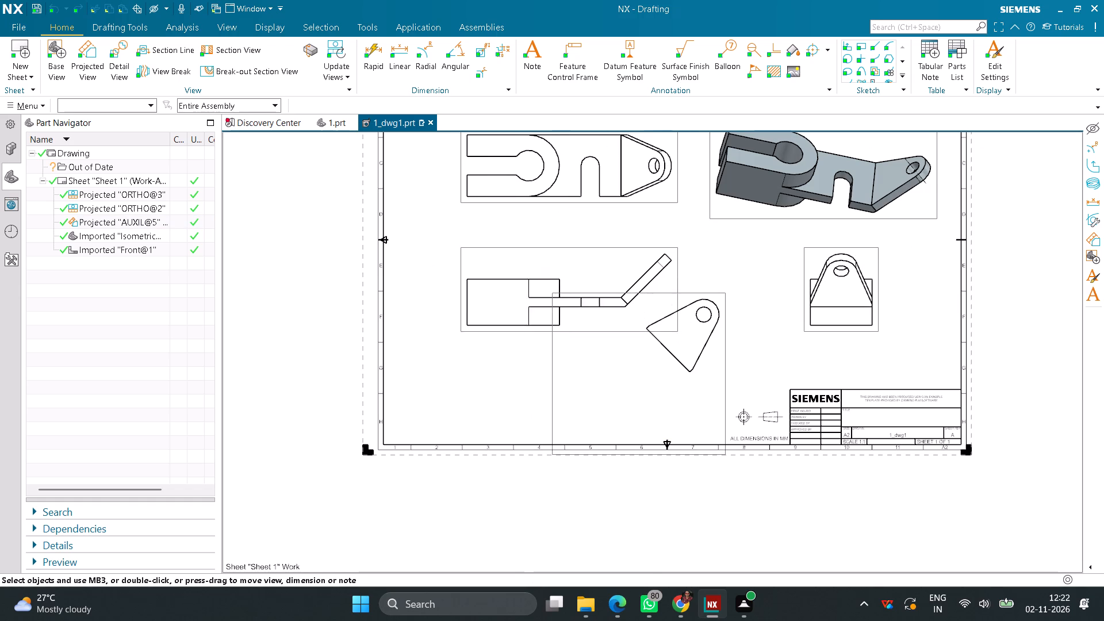
pyautogui.moveTo(599, 294); pyautogui.dragTo(606, 355)
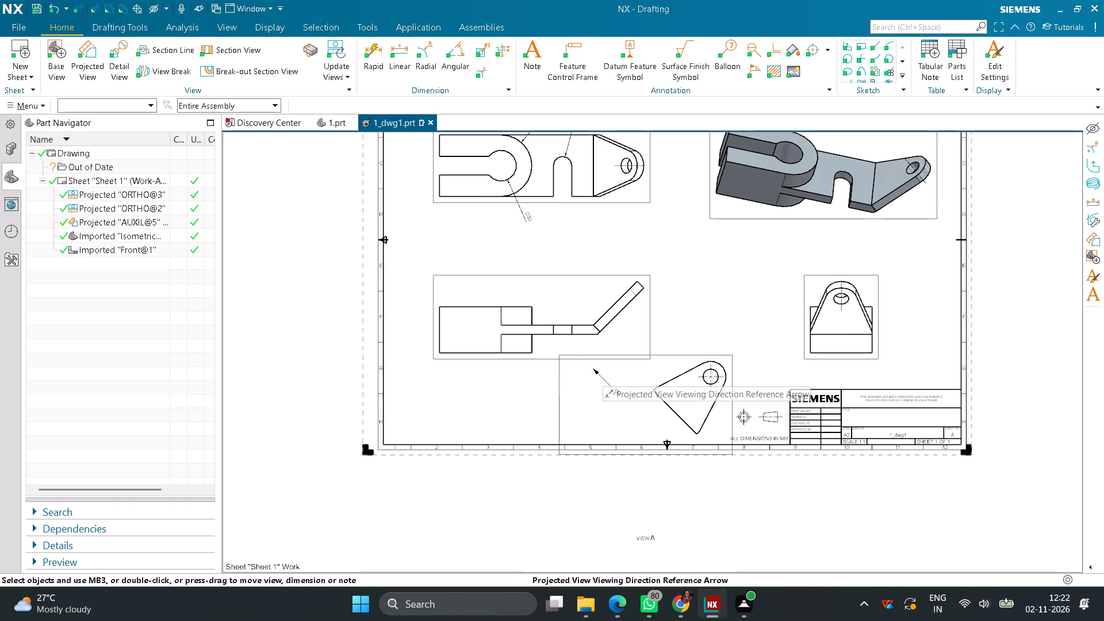
# Add radial dimensions to the arm's rounded end and its hole in auxiliary view A, placing both above the outline.
pyautogui.scroll(-2, 718, 289)
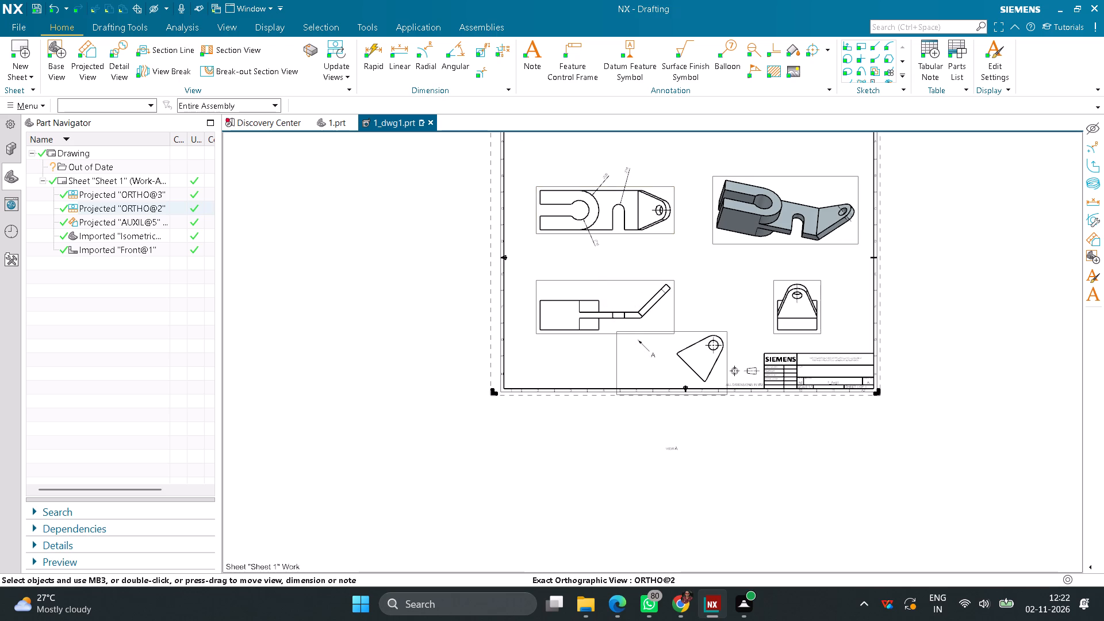
pyautogui.click(428, 49)
pyautogui.scroll(1, 708, 315)
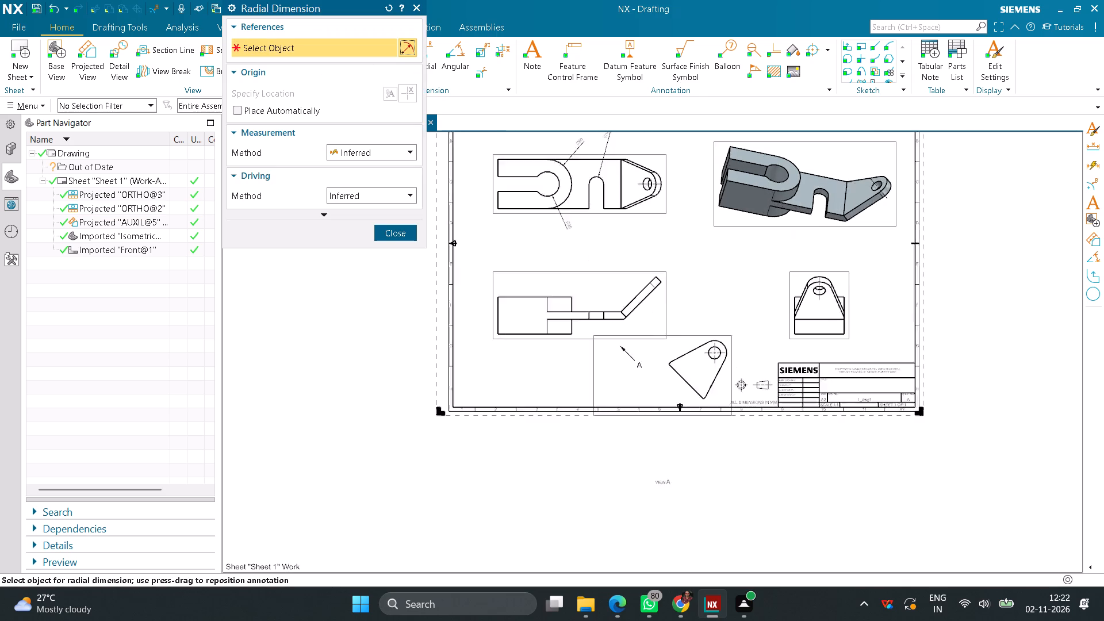
pyautogui.scroll(4, 708, 315)
pyautogui.click(734, 374)
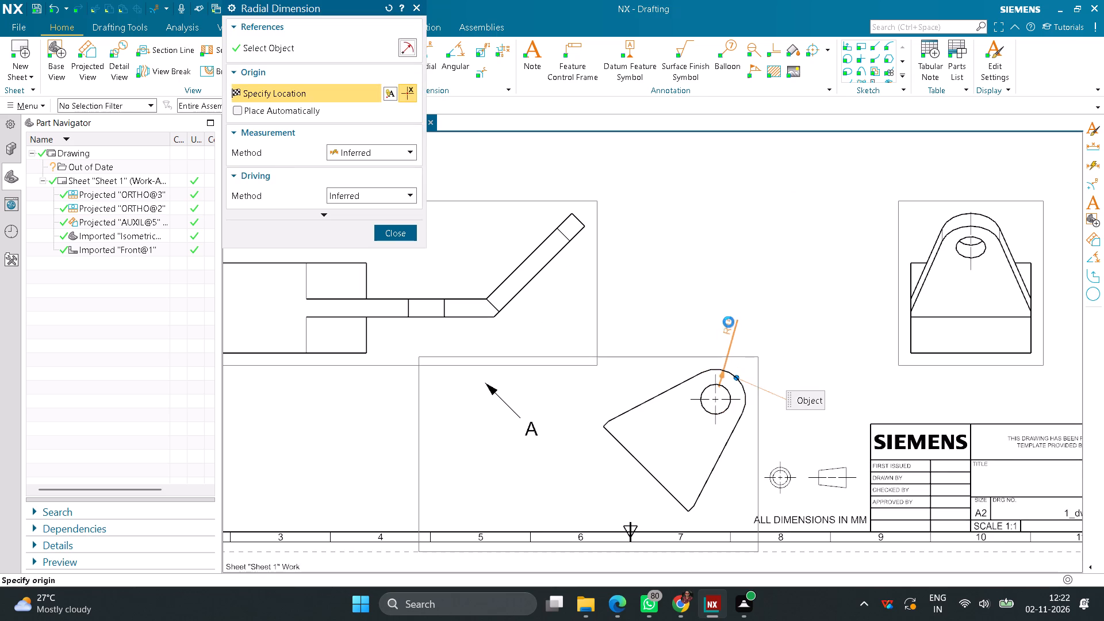
pyautogui.click(730, 312)
pyautogui.click(706, 393)
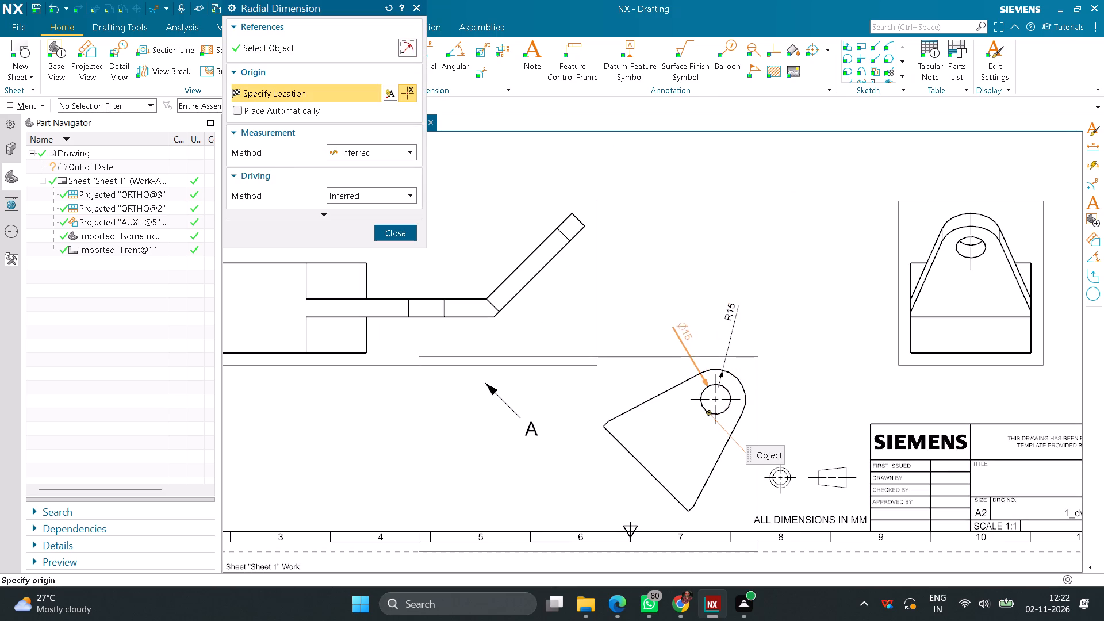
pyautogui.click(693, 327)
pyautogui.scroll(-3, 701, 278)
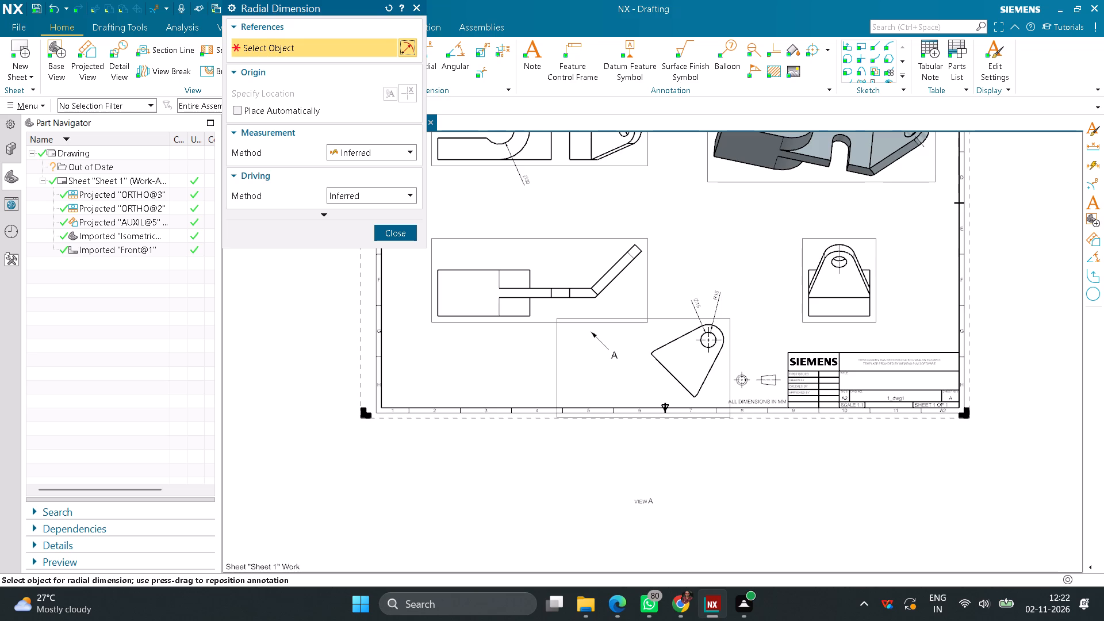
pyautogui.click(392, 230)
# Set the front view's hidden lines to the dashed line style.
pyautogui.scroll(-3, 566, 278)
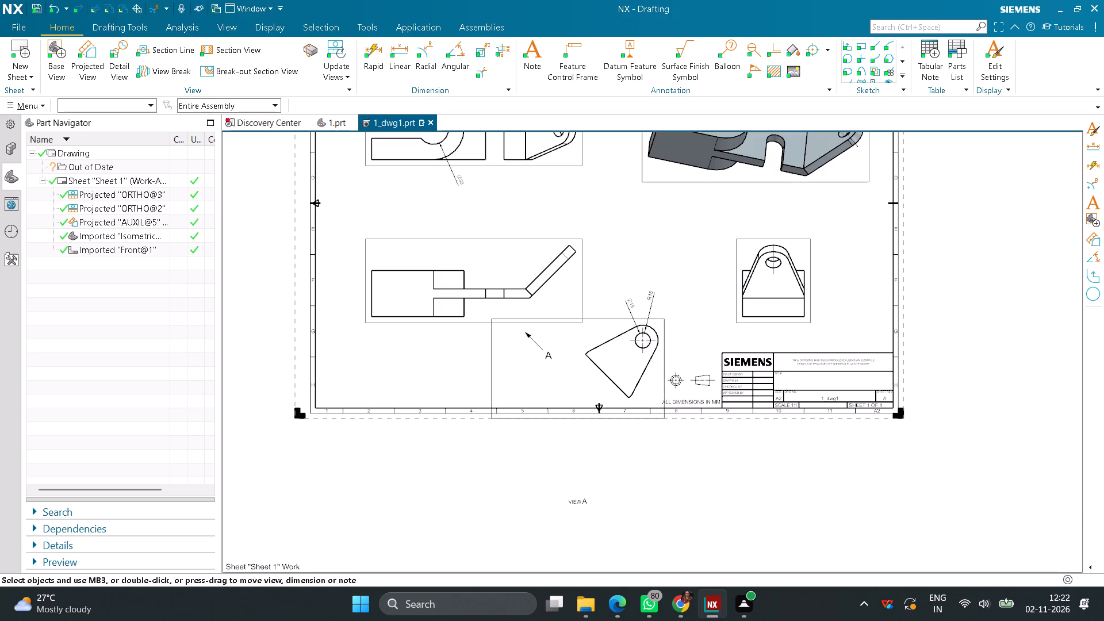
pyautogui.rightClick(580, 259)
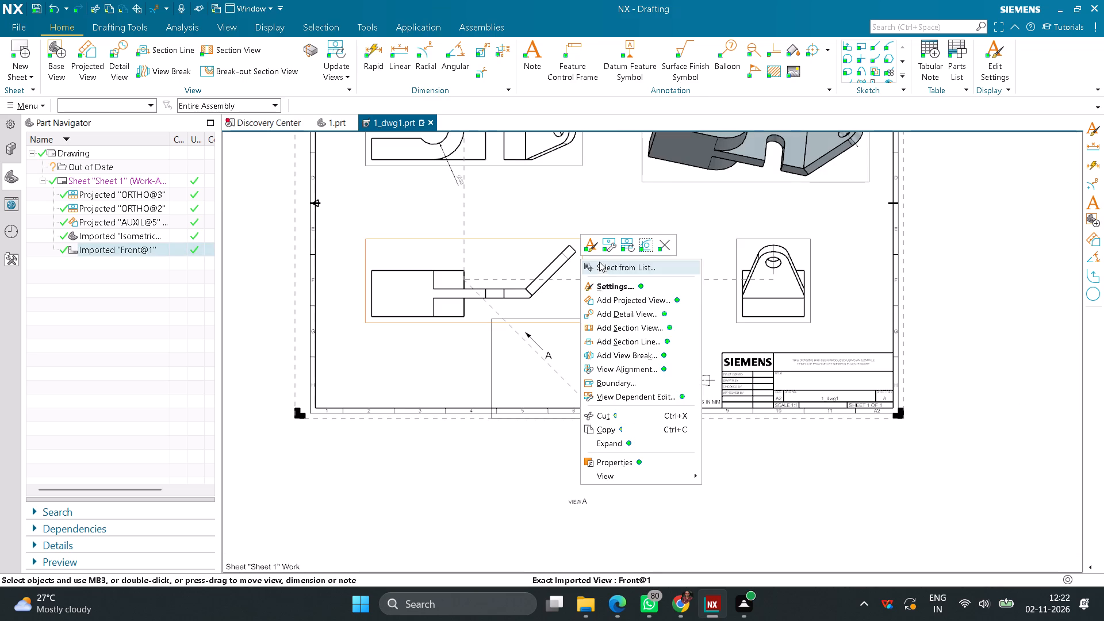
pyautogui.click(597, 281)
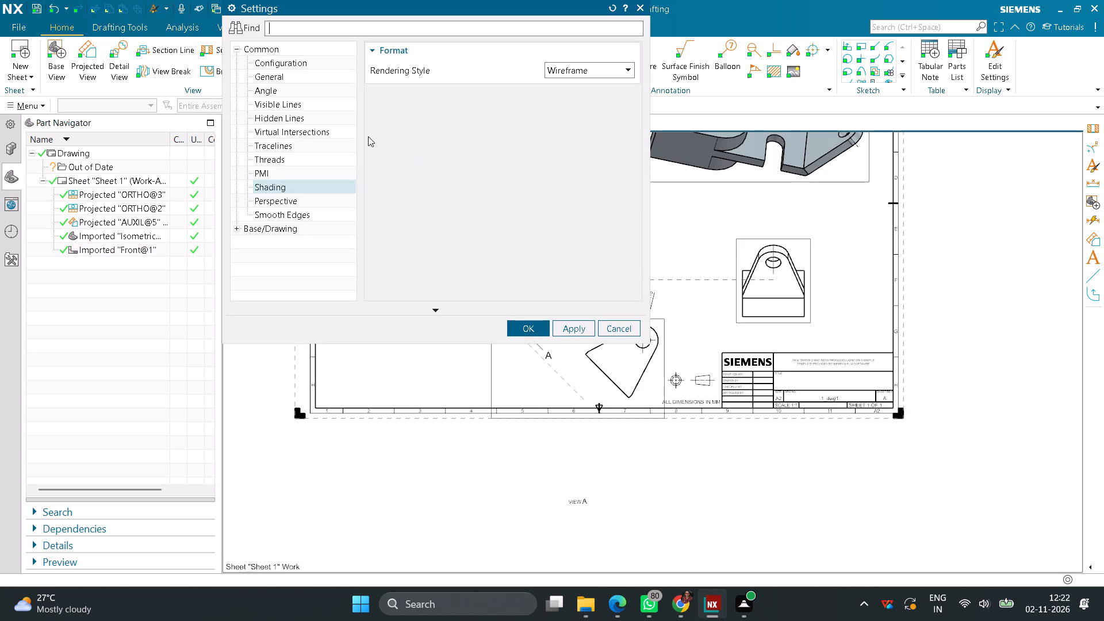
pyautogui.click(270, 116)
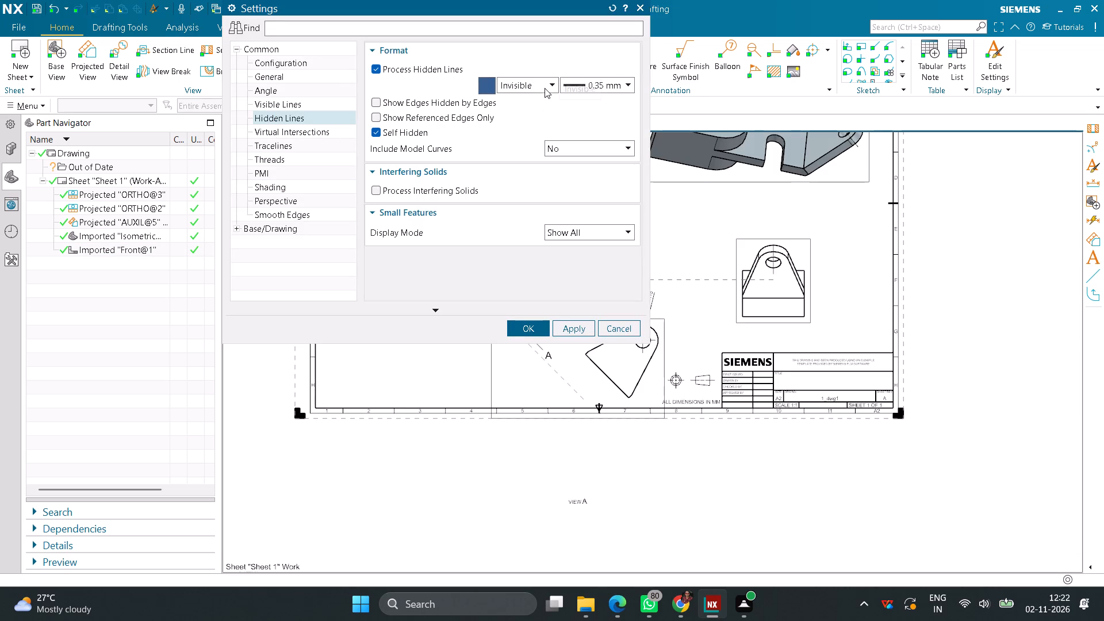
pyautogui.click(545, 88)
pyautogui.click(522, 124)
pyautogui.click(577, 323)
pyautogui.click(531, 327)
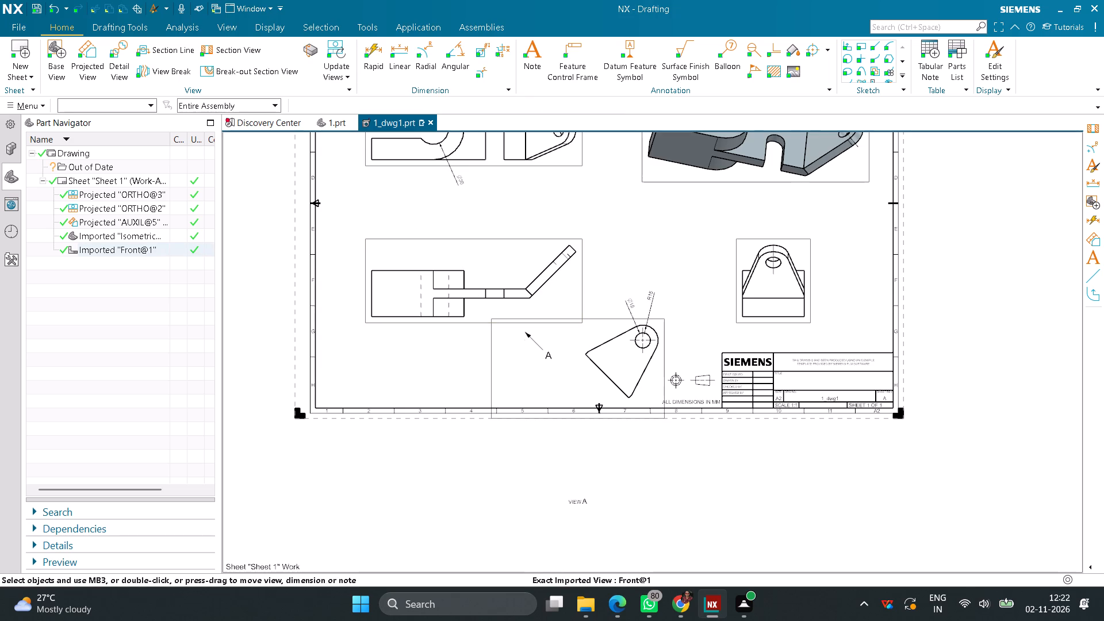
# Add a 2D centerline from curves between the dashed edges of the bent arm's hole in the front view.
pyautogui.scroll(4, 562, 280)
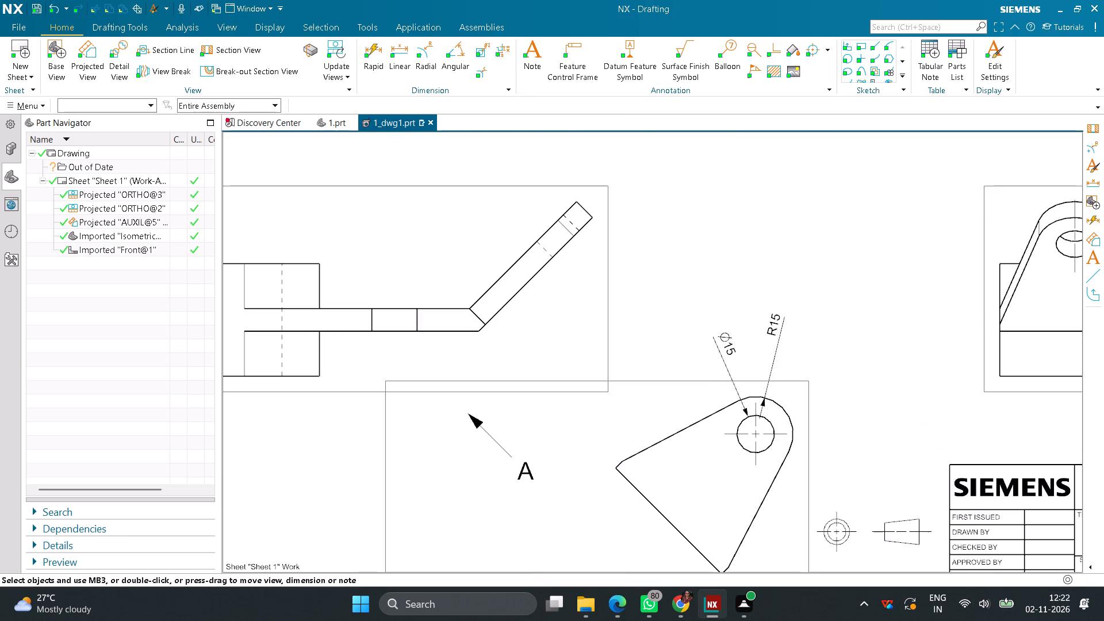
pyautogui.scroll(3, 572, 260)
pyautogui.scroll(-4, 572, 260)
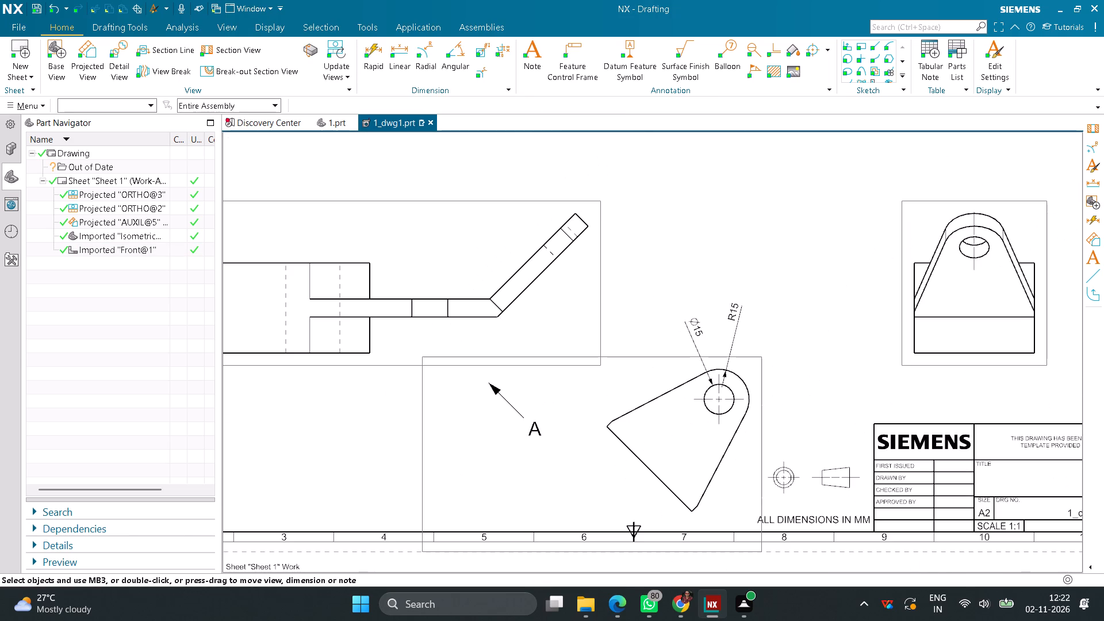
pyautogui.click(816, 51)
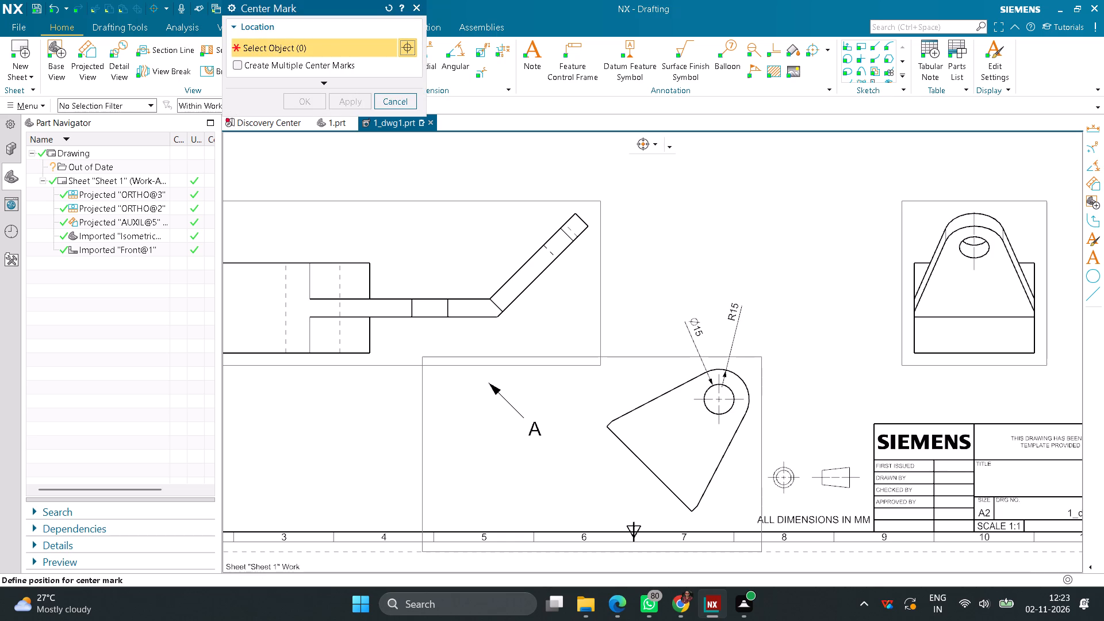
pyautogui.click(824, 55)
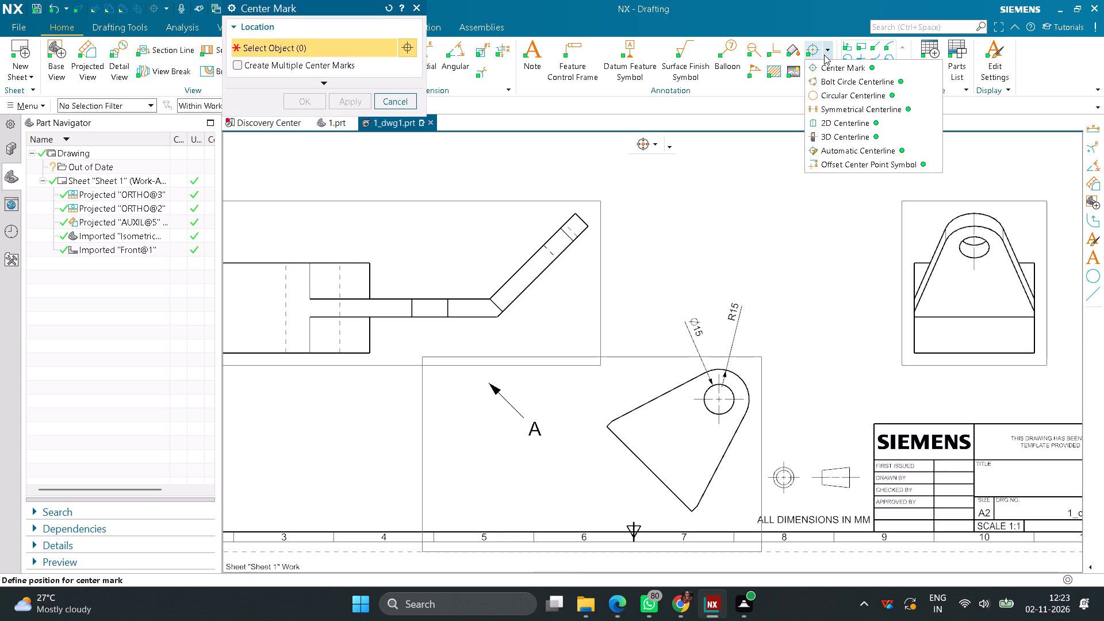
pyautogui.click(835, 124)
pyautogui.scroll(2, 573, 232)
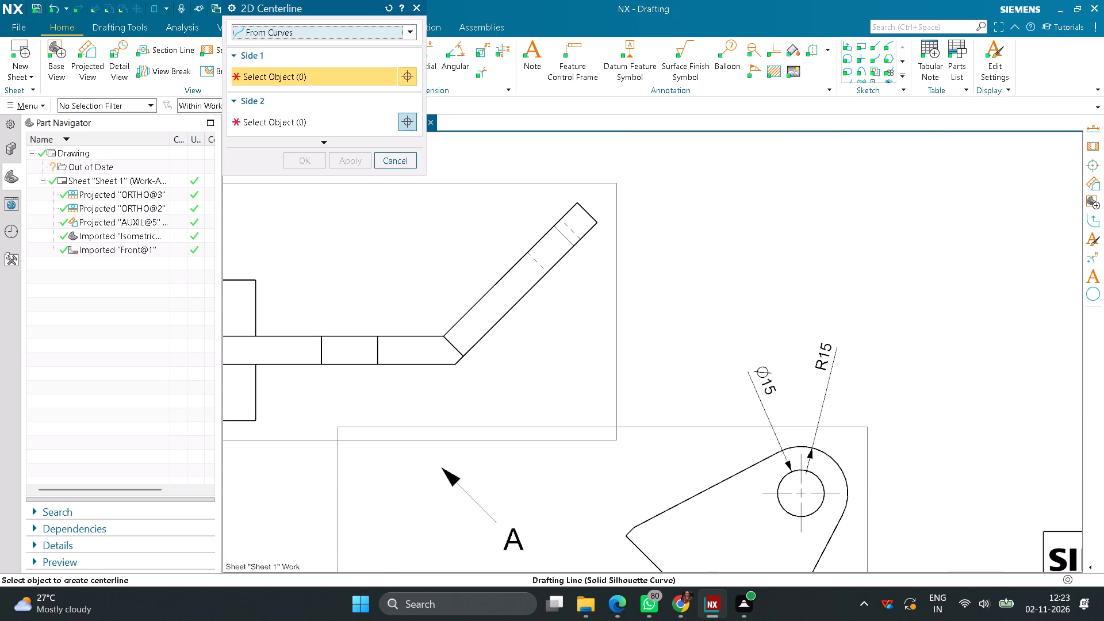
pyautogui.click(573, 231)
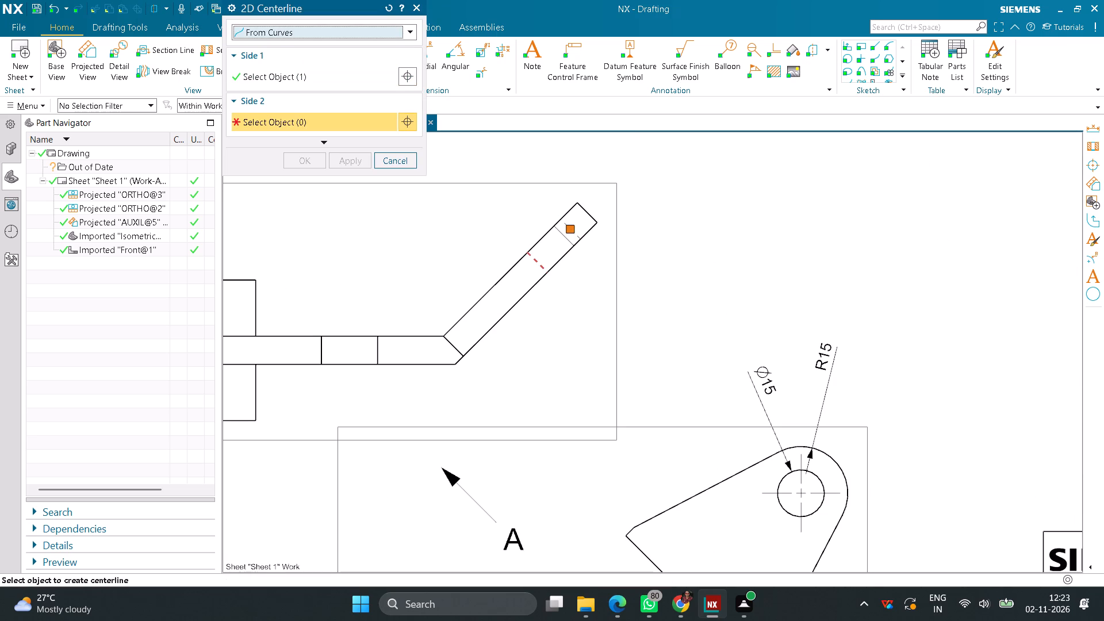
pyautogui.click(535, 259)
pyautogui.click(302, 163)
pyautogui.scroll(-2, 442, 211)
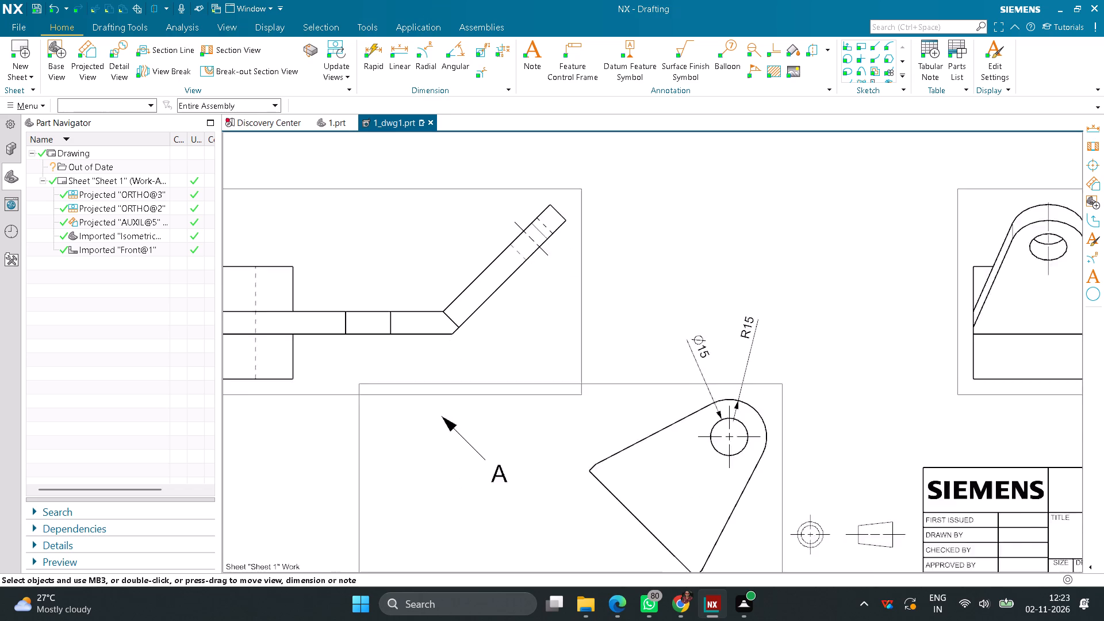
# Add a 2D centerline from curves between the two dashed bore edges of the block in the front view.
pyautogui.scroll(-3, 442, 211)
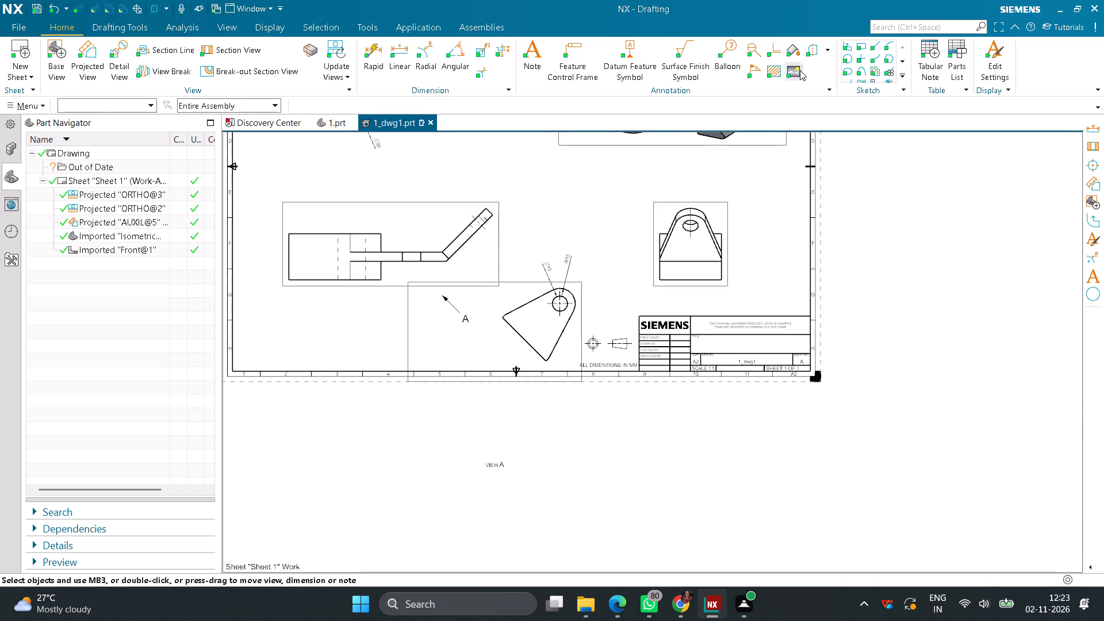
pyautogui.click(816, 51)
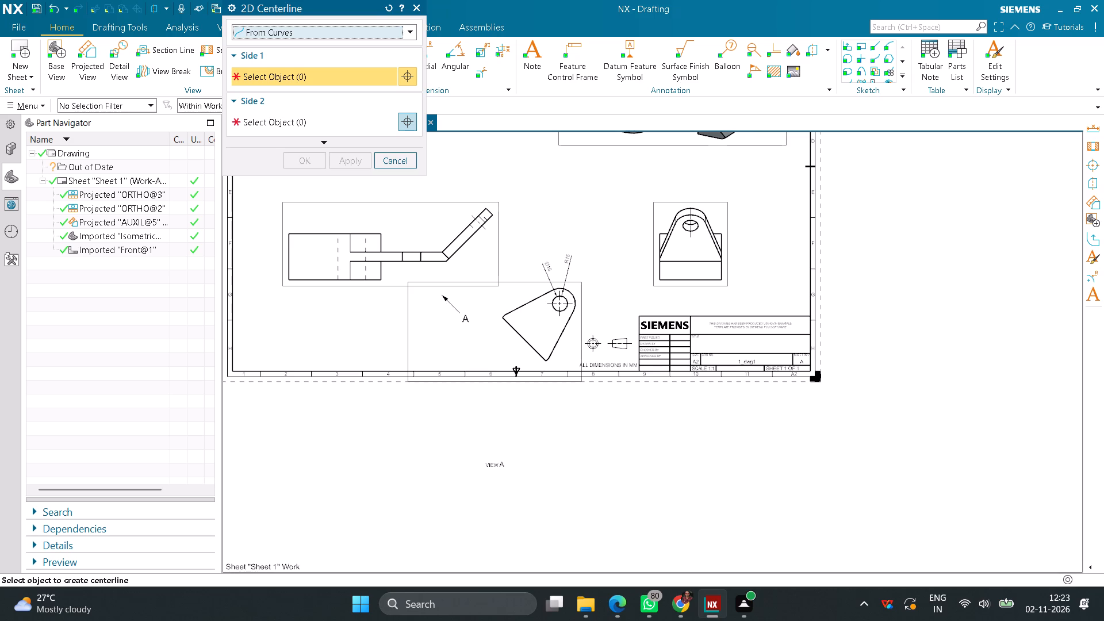
pyautogui.moveTo(539, 248); pyautogui.dragTo(736, 258, button='middle')
pyautogui.scroll(3, 572, 254)
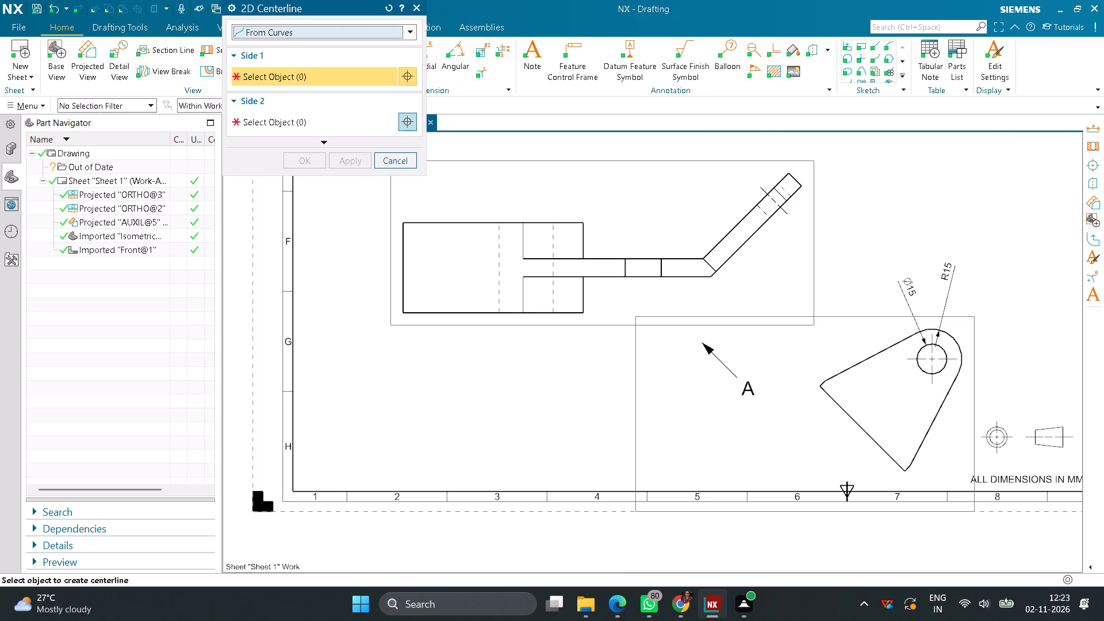
pyautogui.click(498, 257)
pyautogui.click(555, 244)
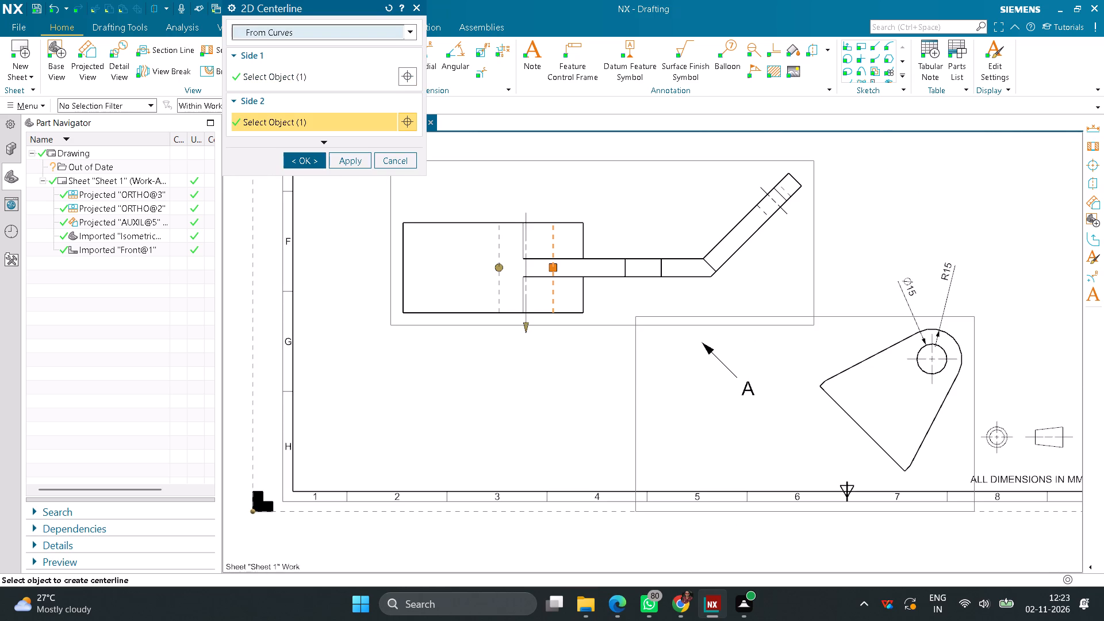
pyautogui.click(310, 159)
# Add a linear dimension for the block's full height in the front view, placed outside its free end opposite the arm.
pyautogui.scroll(-3, 611, 202)
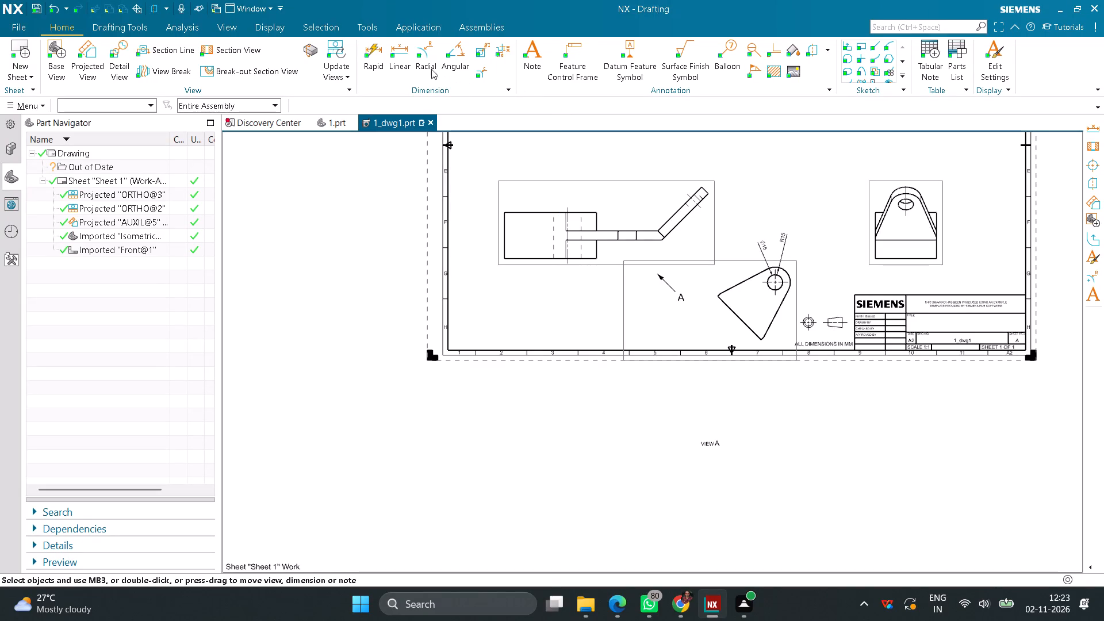
pyautogui.click(408, 61)
pyautogui.scroll(4, 499, 218)
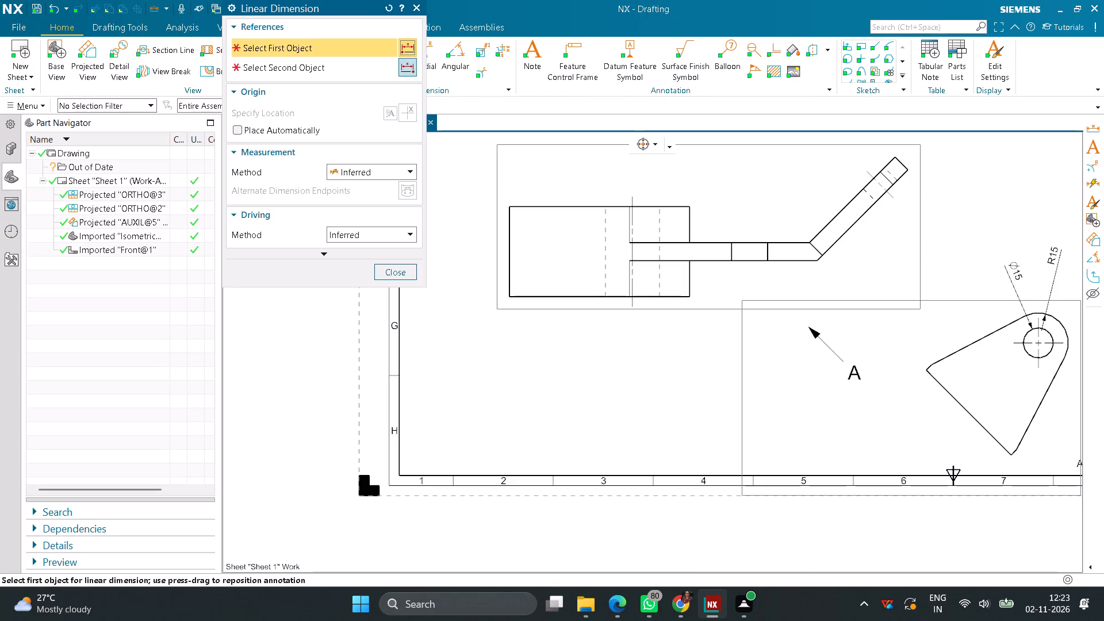
pyautogui.scroll(3, 500, 217)
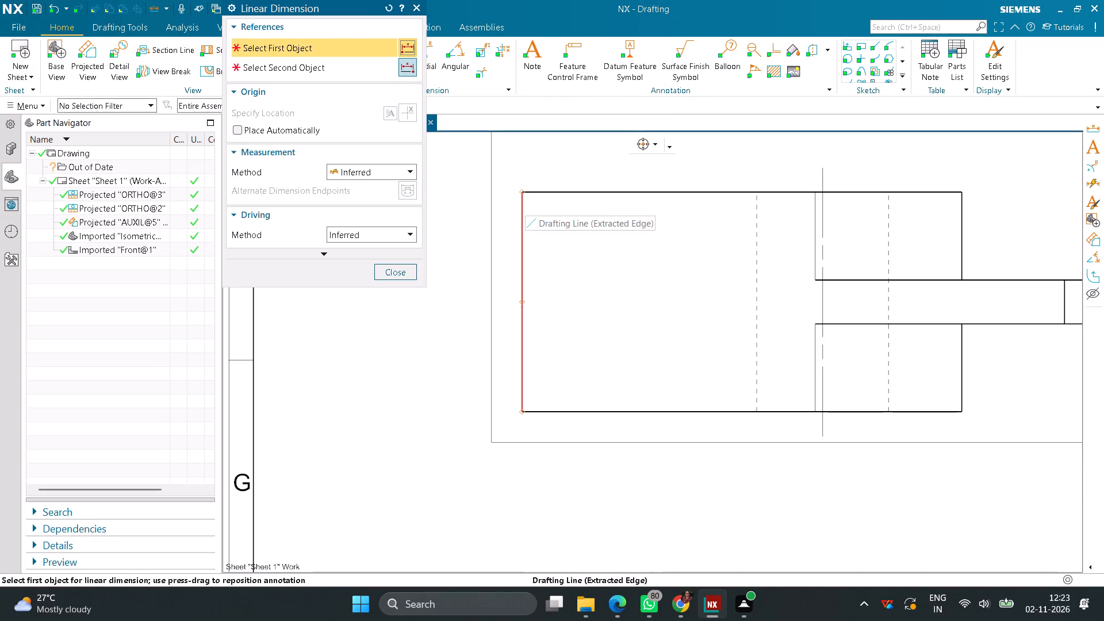
pyautogui.click(522, 220)
pyautogui.click(467, 281)
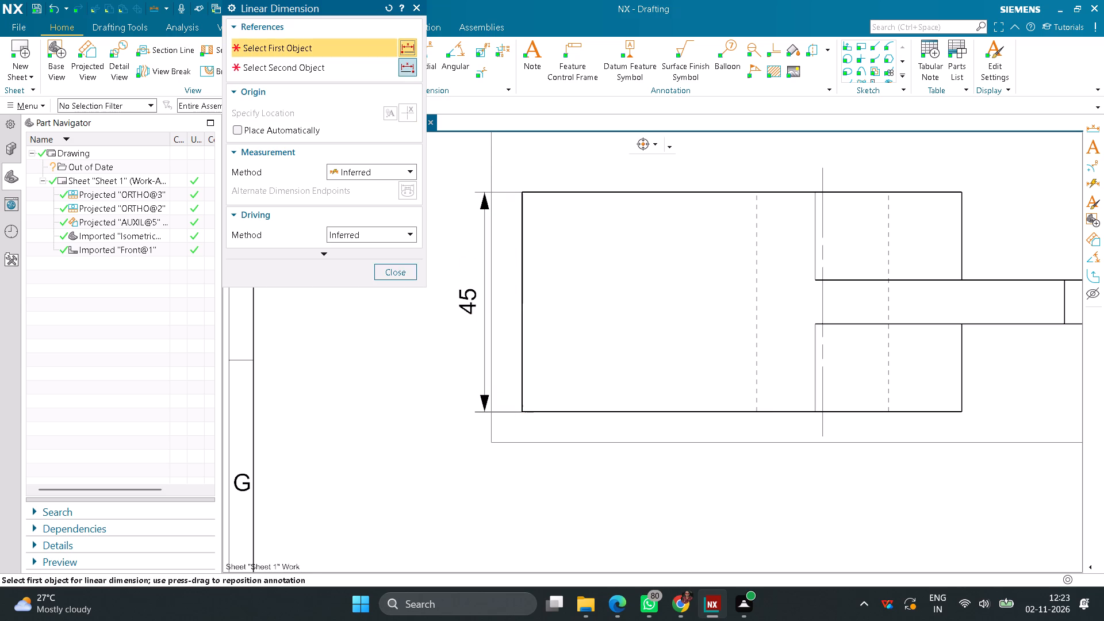
# Dimension the vertical distance from the flat arm's lower edge to the block's bottom edge, placed below the arm beside the block.
pyautogui.scroll(-4, 818, 386)
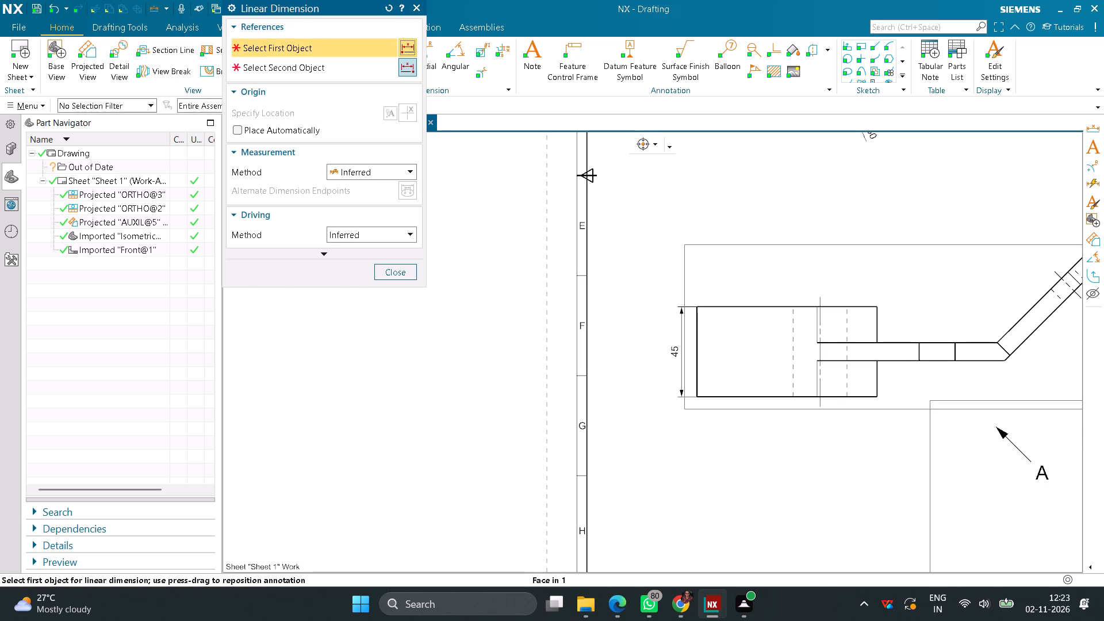
pyautogui.scroll(5, 915, 370)
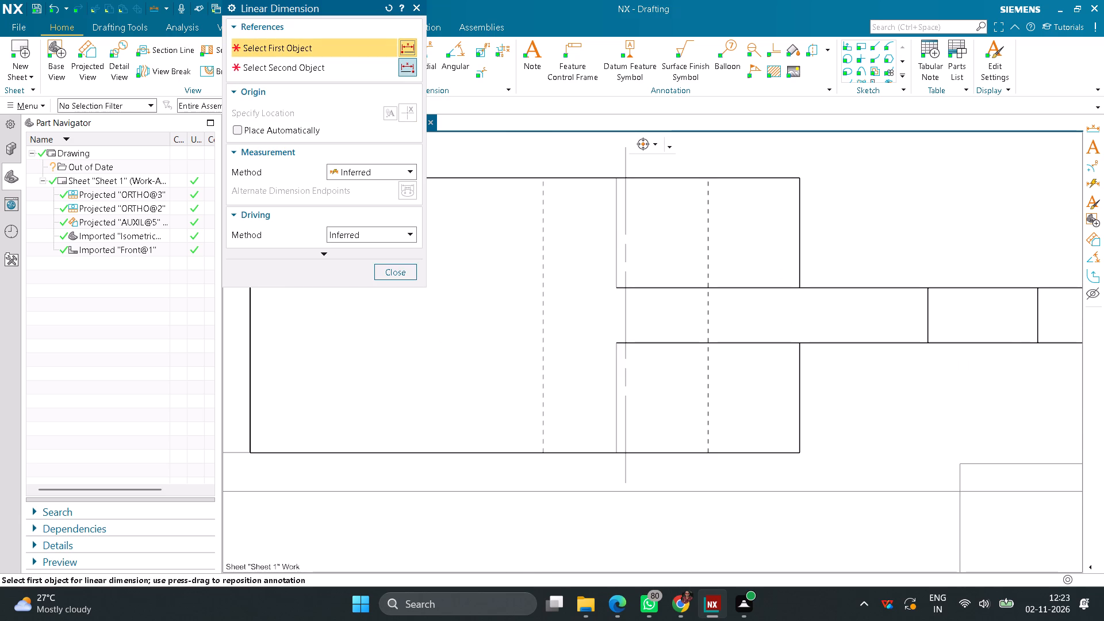
pyautogui.click(867, 343)
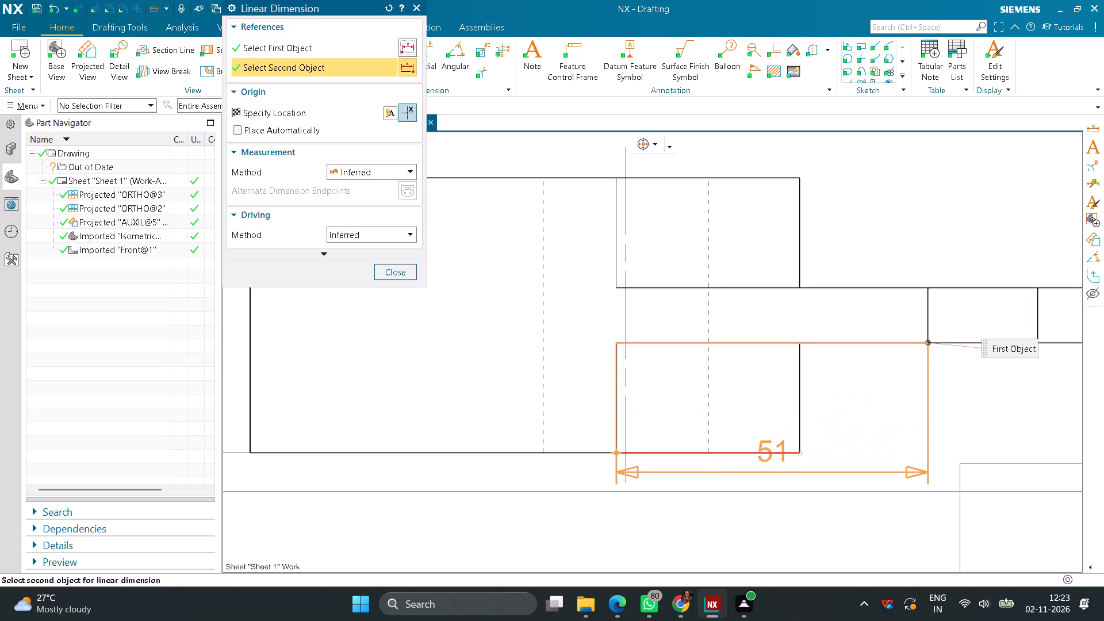
pyautogui.click(772, 451)
pyautogui.click(837, 430)
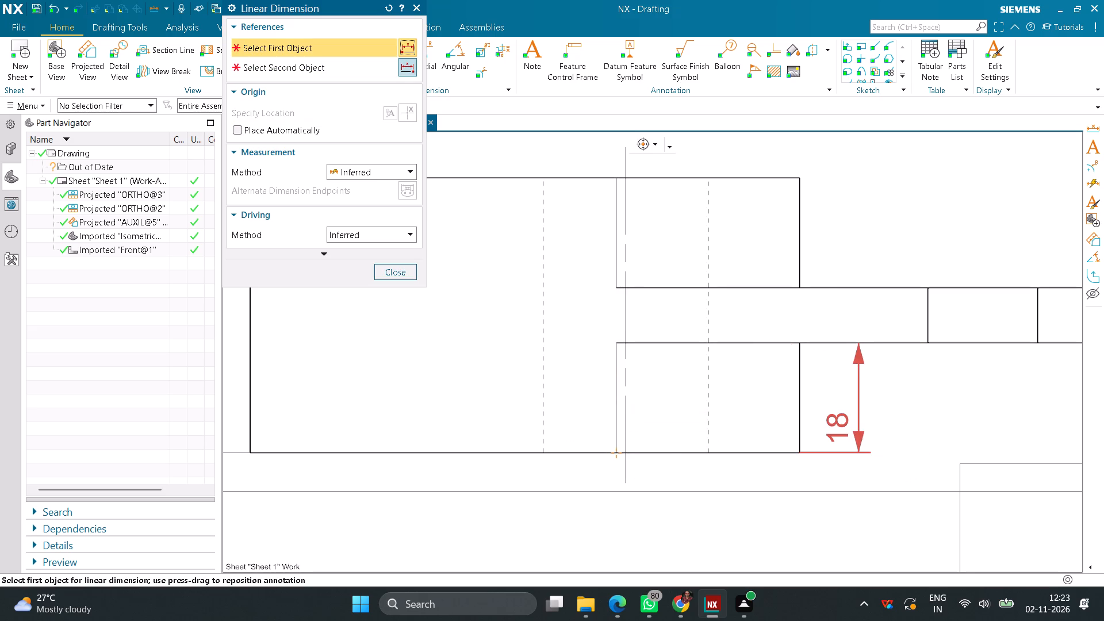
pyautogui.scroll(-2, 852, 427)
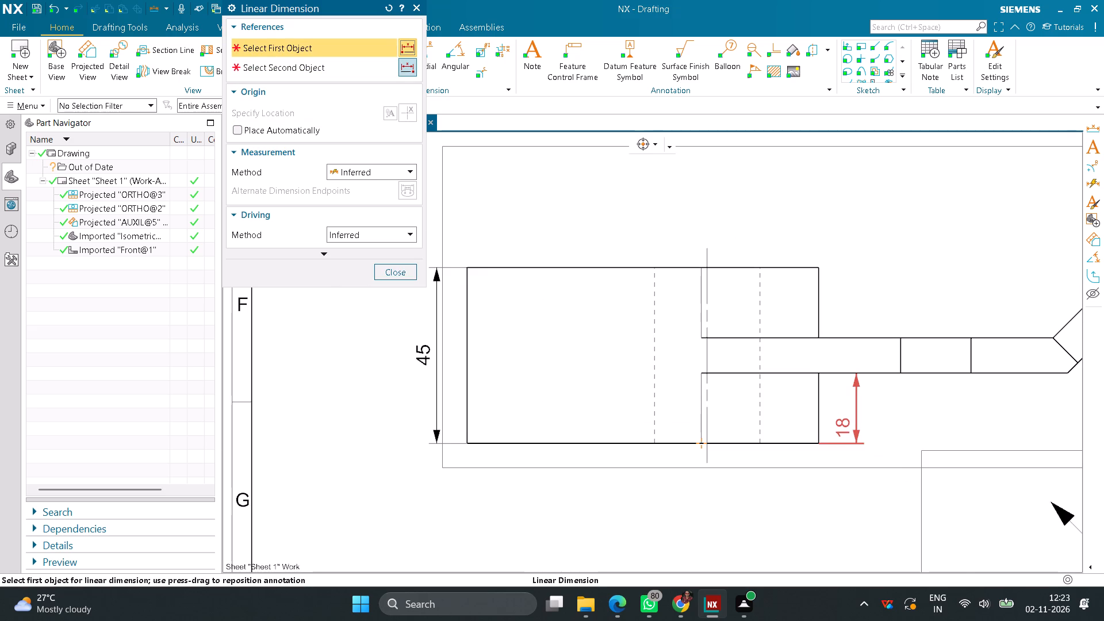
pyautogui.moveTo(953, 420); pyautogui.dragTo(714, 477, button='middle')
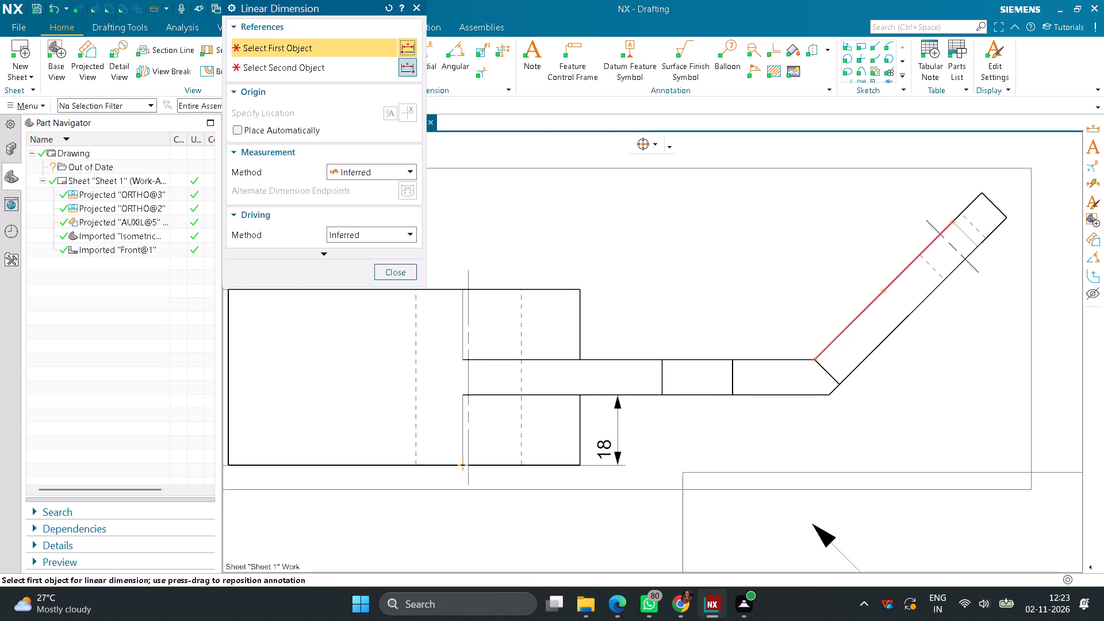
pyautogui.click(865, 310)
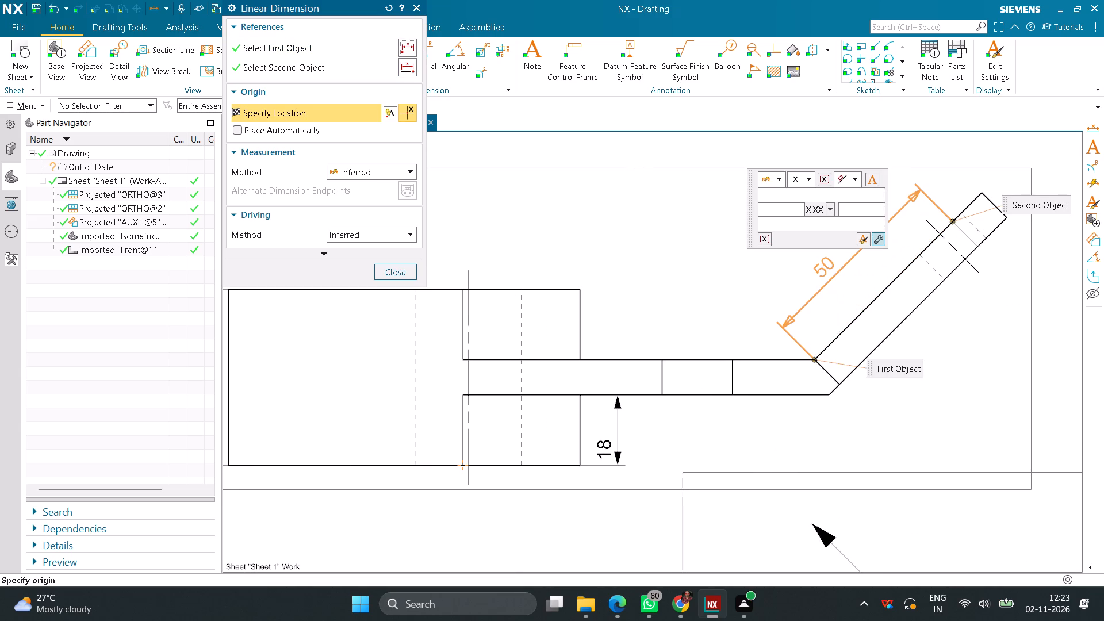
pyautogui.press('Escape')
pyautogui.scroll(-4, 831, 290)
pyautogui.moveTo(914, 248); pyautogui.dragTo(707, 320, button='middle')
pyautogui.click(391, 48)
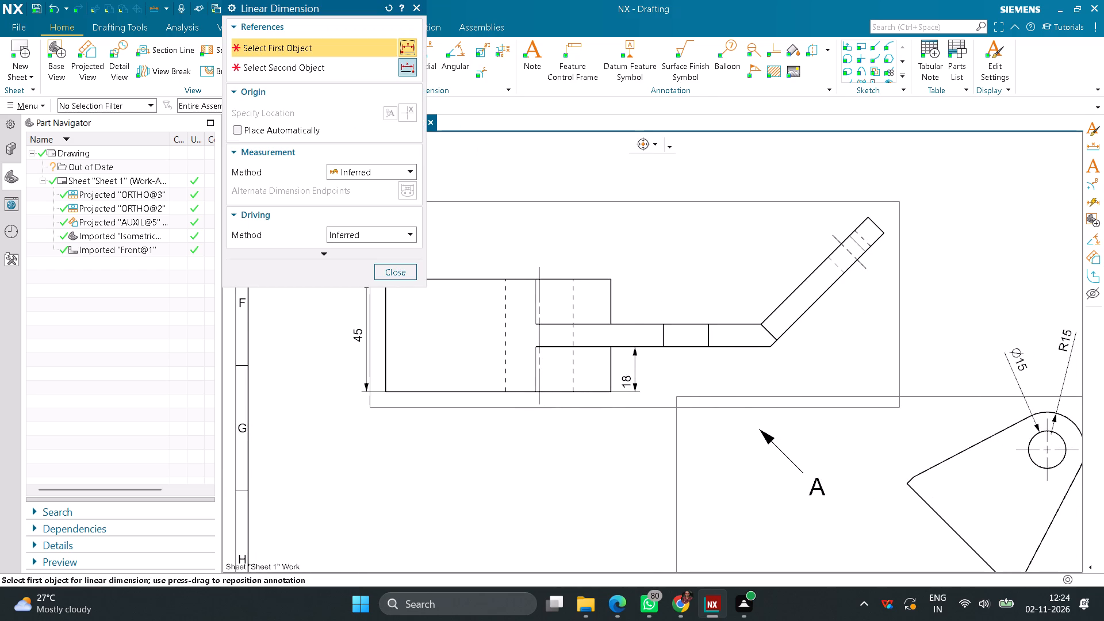
# Add a linear dimension from the arm's bend line to its hole centerline, aligned with the inclined arm and placed above it.
pyautogui.scroll(1, 779, 347)
pyautogui.click(849, 243)
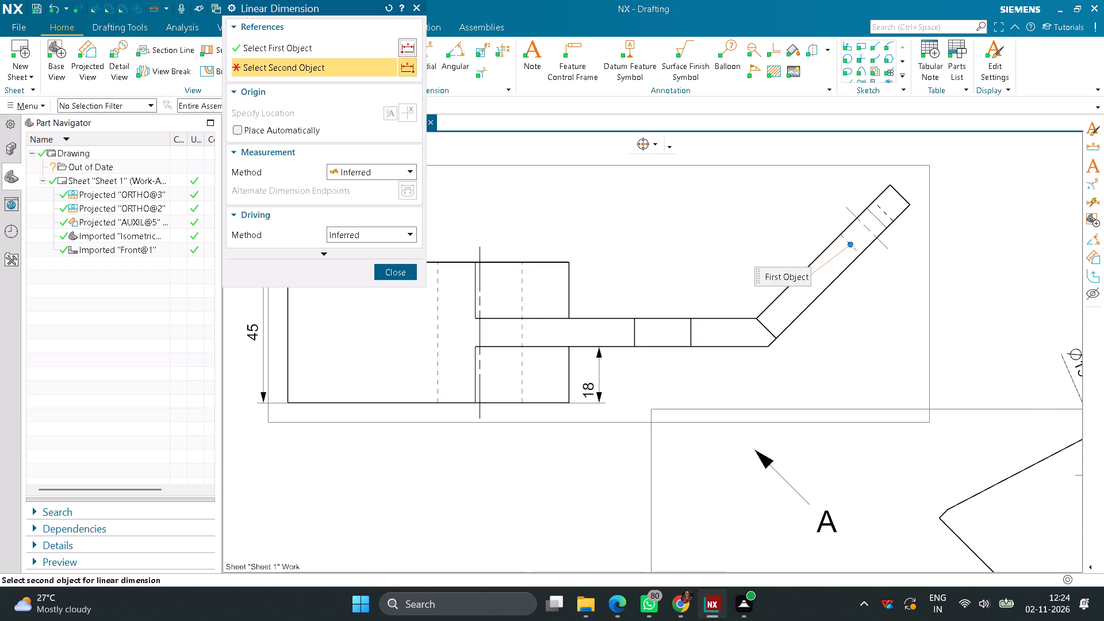
pyautogui.click(765, 325)
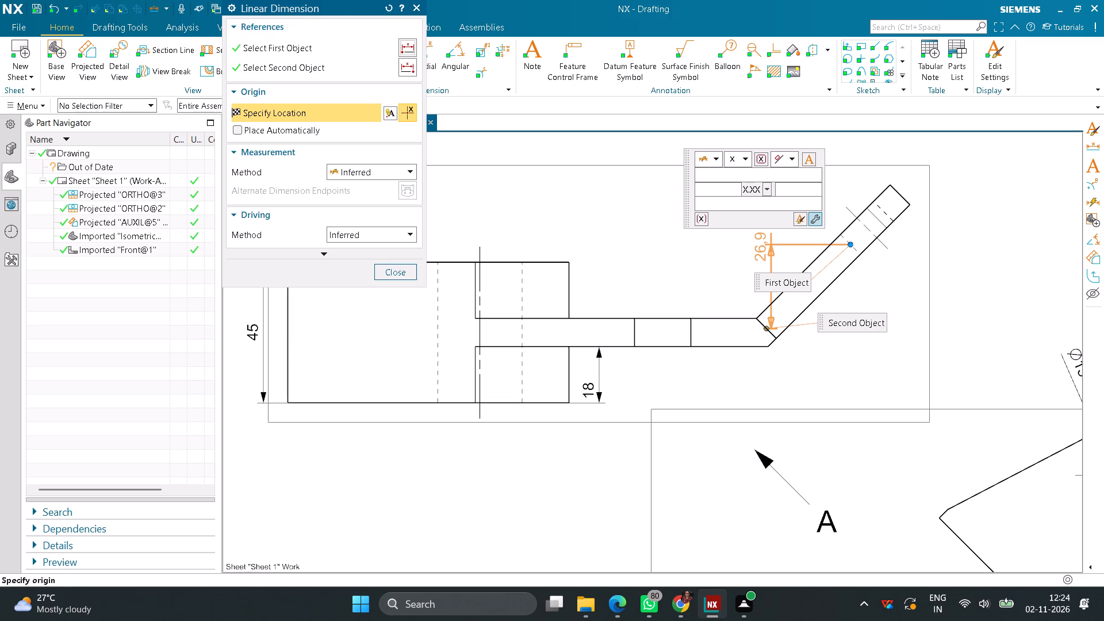
pyautogui.click(775, 251)
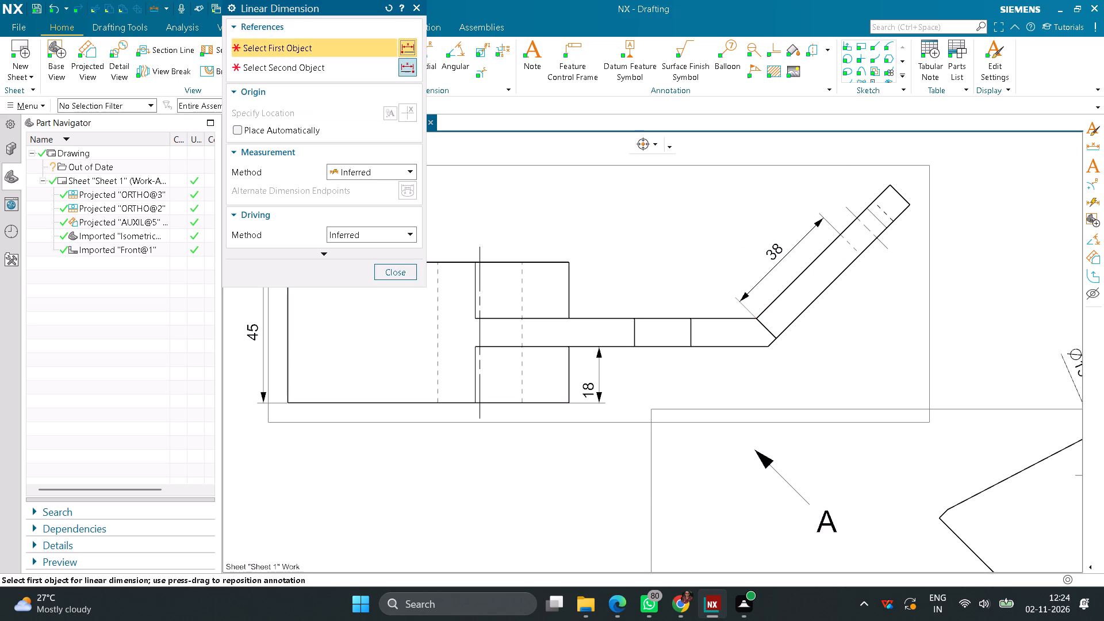
pyautogui.click(404, 267)
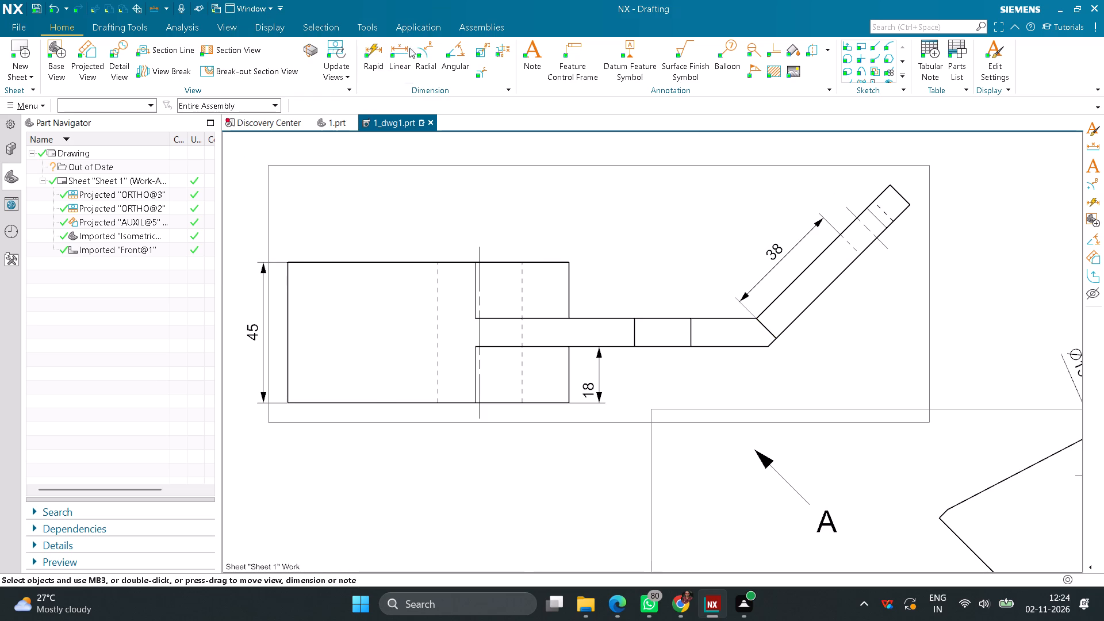
# Add an angular dimension between the flat and inclined upper edges of the arm in the front view, placed above the bend.
pyautogui.click(442, 50)
pyautogui.click(713, 320)
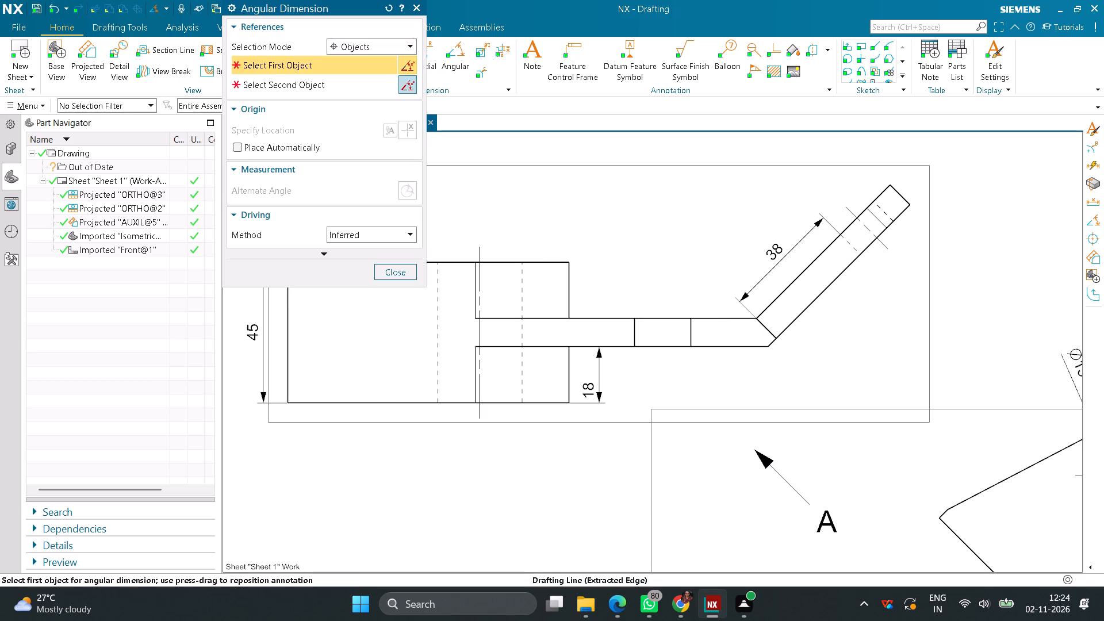
pyautogui.click(798, 275)
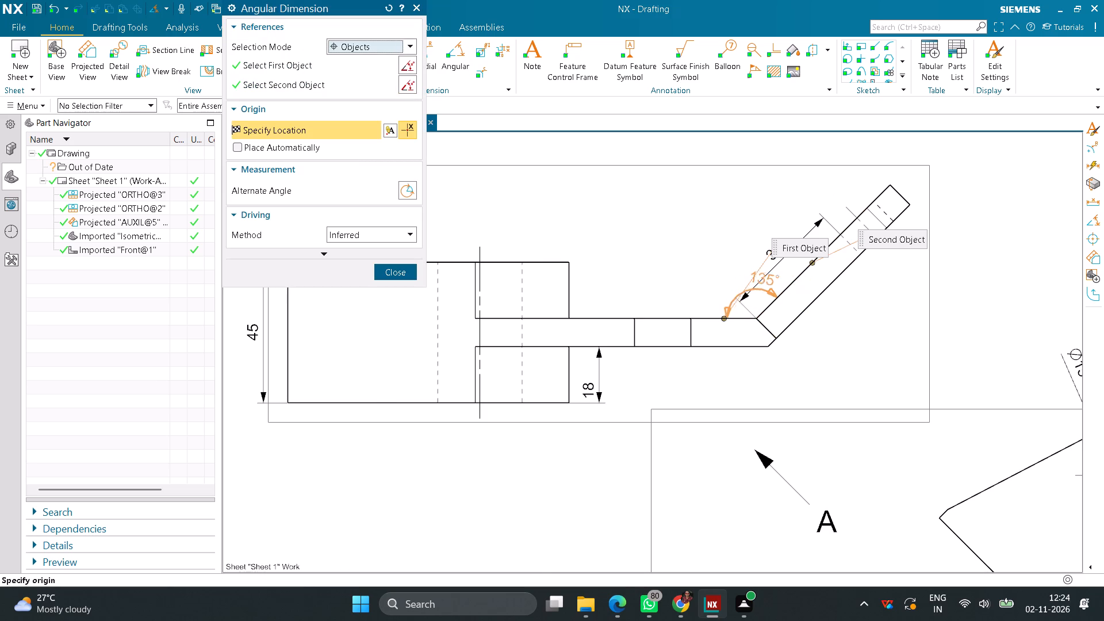
pyautogui.click(746, 283)
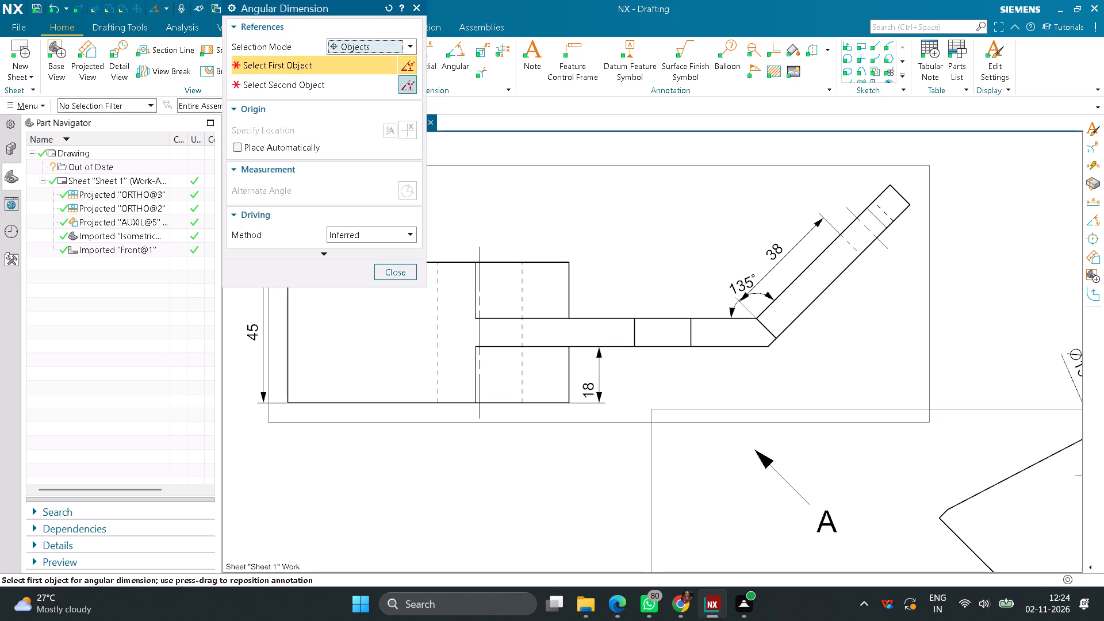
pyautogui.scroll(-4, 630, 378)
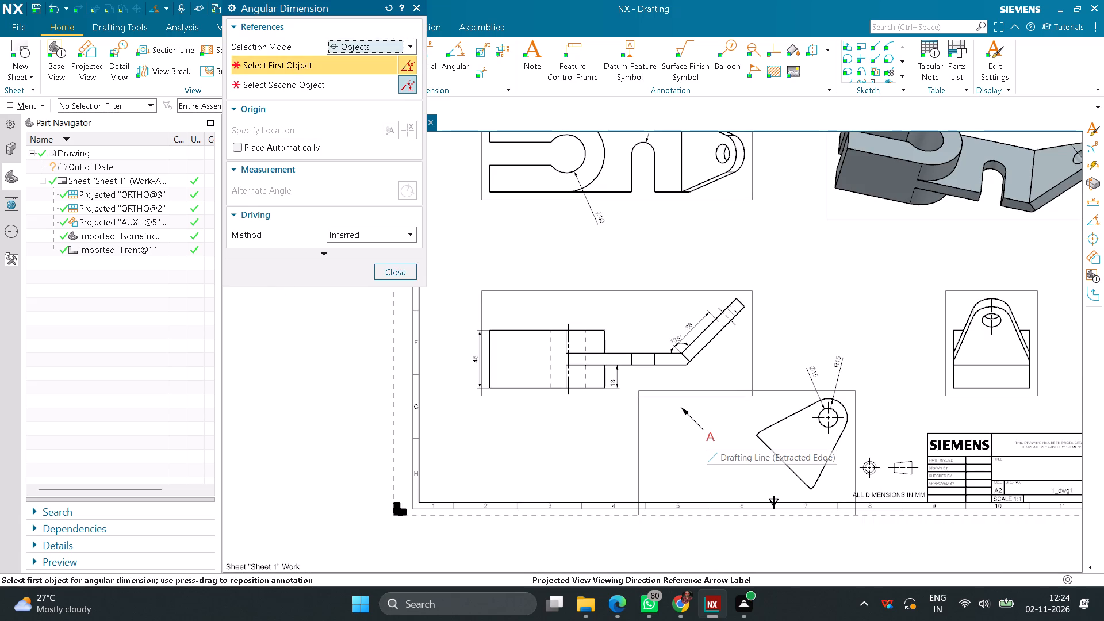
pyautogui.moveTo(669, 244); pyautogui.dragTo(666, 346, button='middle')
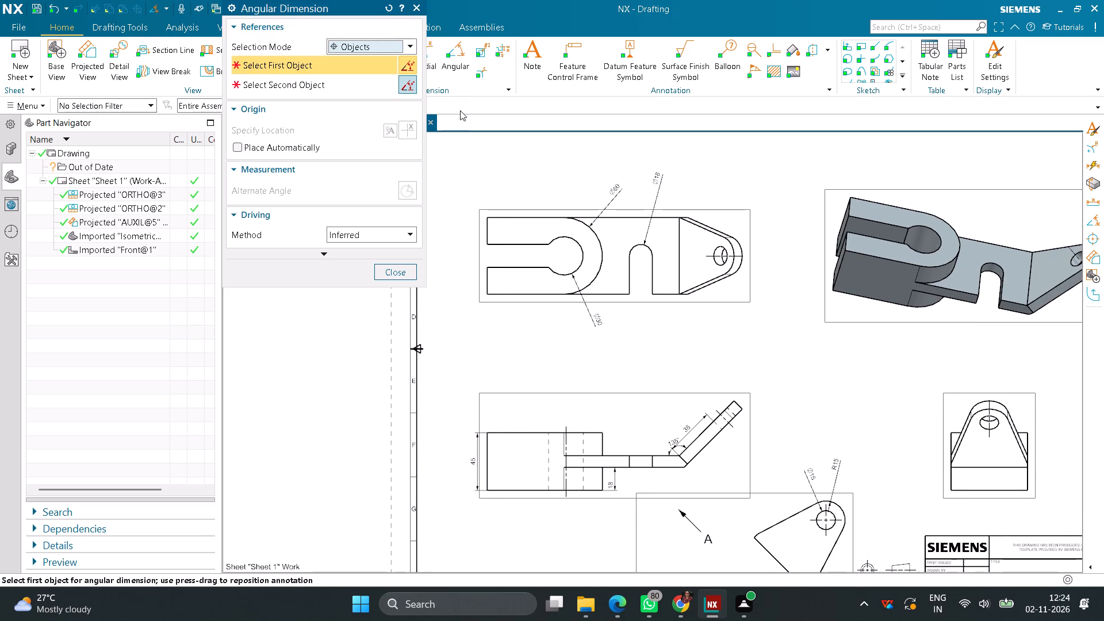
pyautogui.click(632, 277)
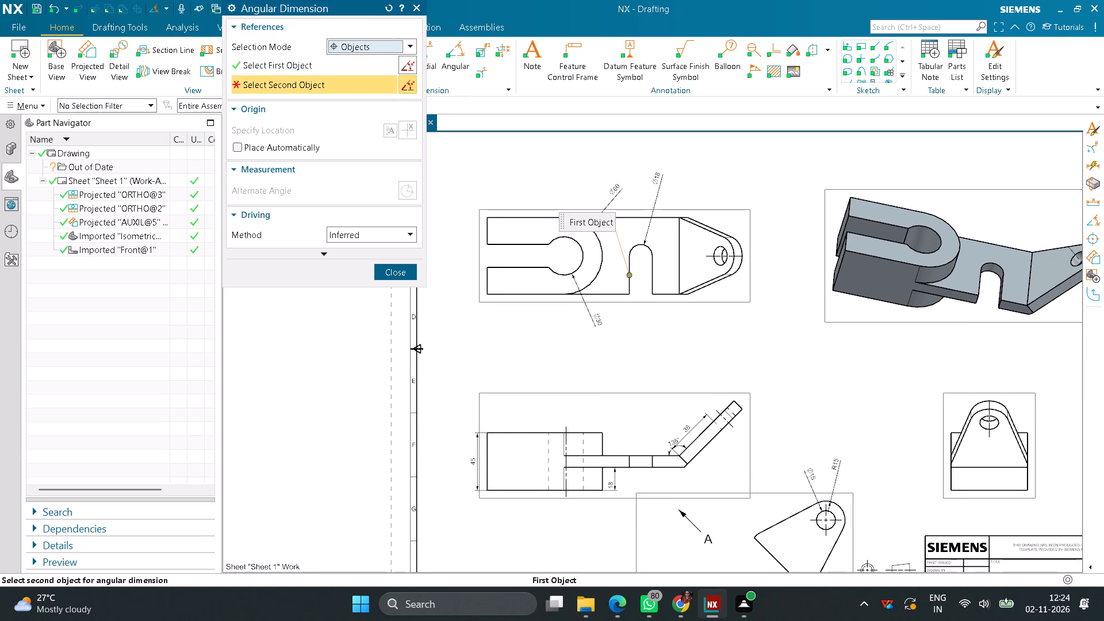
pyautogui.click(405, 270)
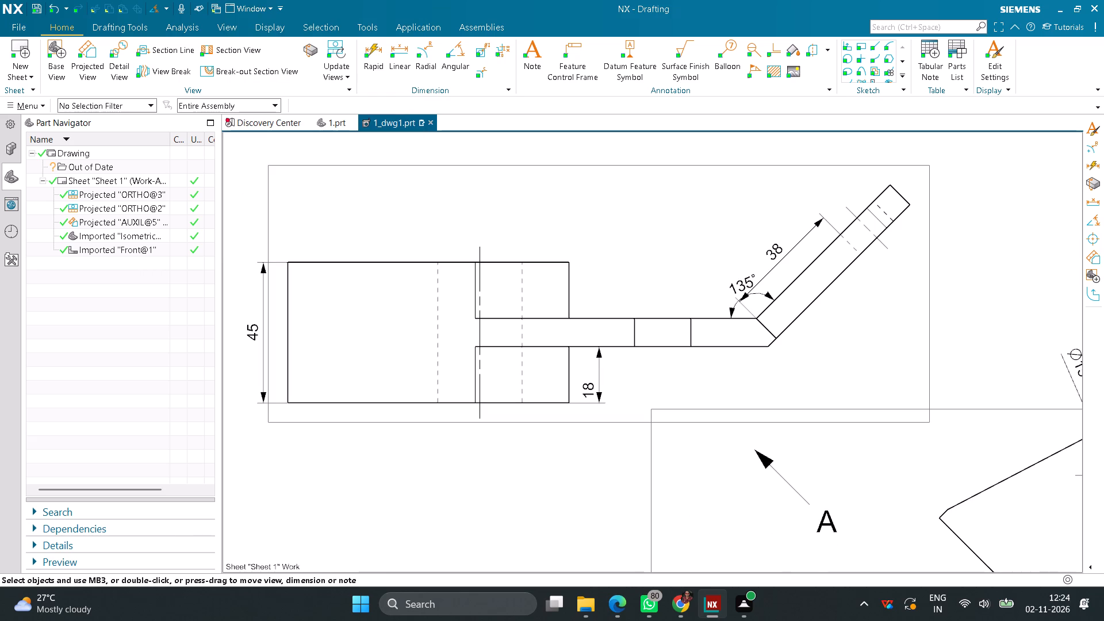
# Using an inferred rapid dimension, dimension the straight side of the arm's slot in the top view, placed inside the slot.
pyautogui.click(382, 62)
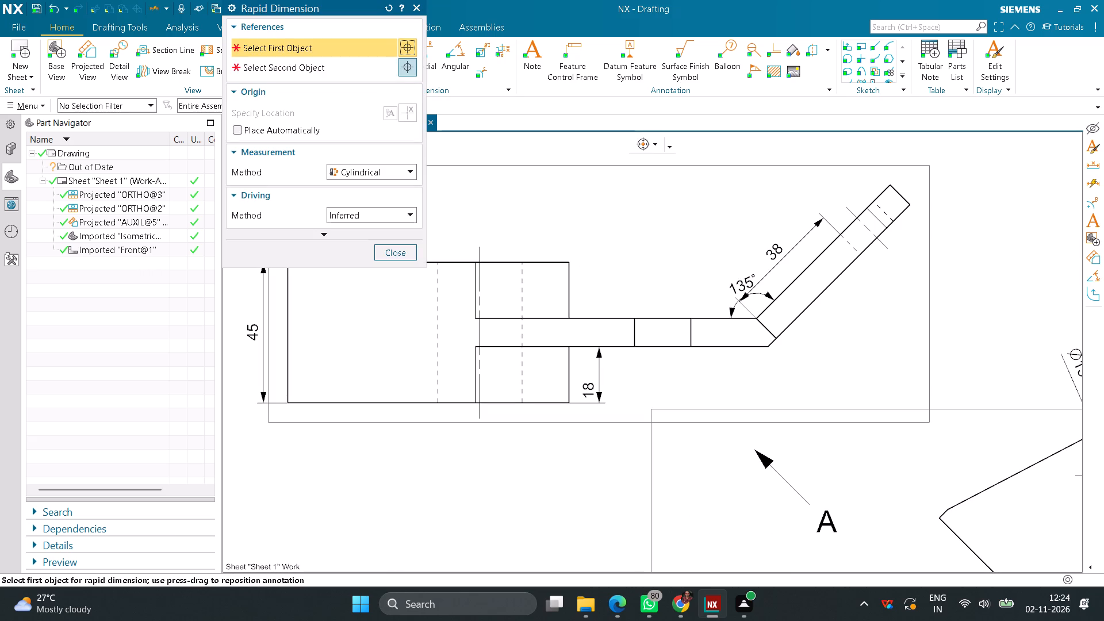
pyautogui.moveTo(650, 233); pyautogui.dragTo(650, 516, button='middle')
pyautogui.moveTo(645, 277); pyautogui.dragTo(650, 480, button='middle')
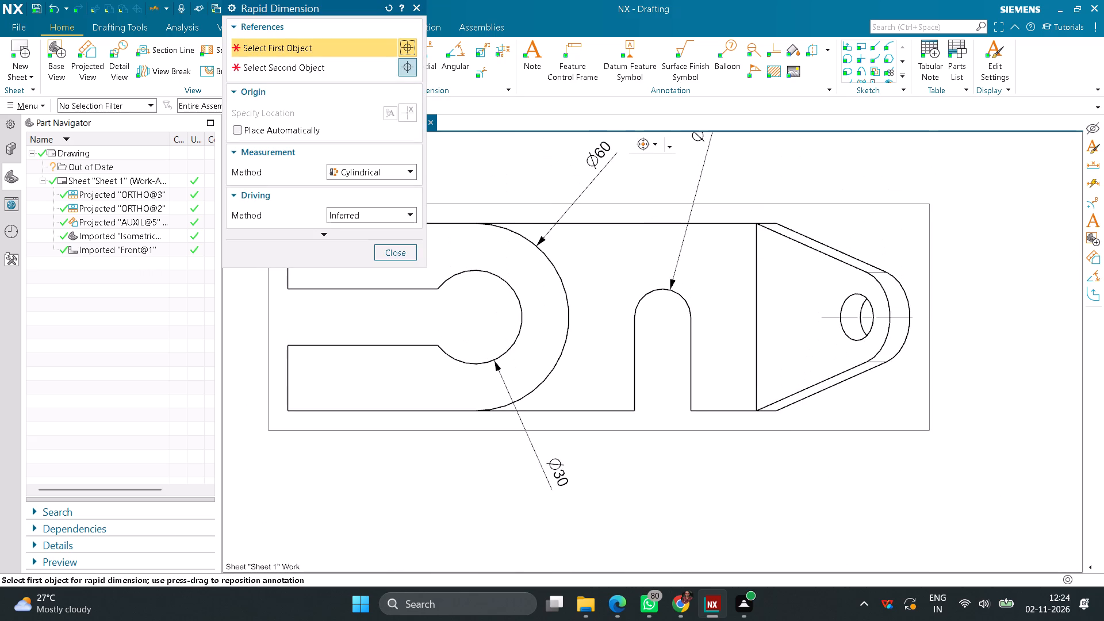
pyautogui.click(637, 344)
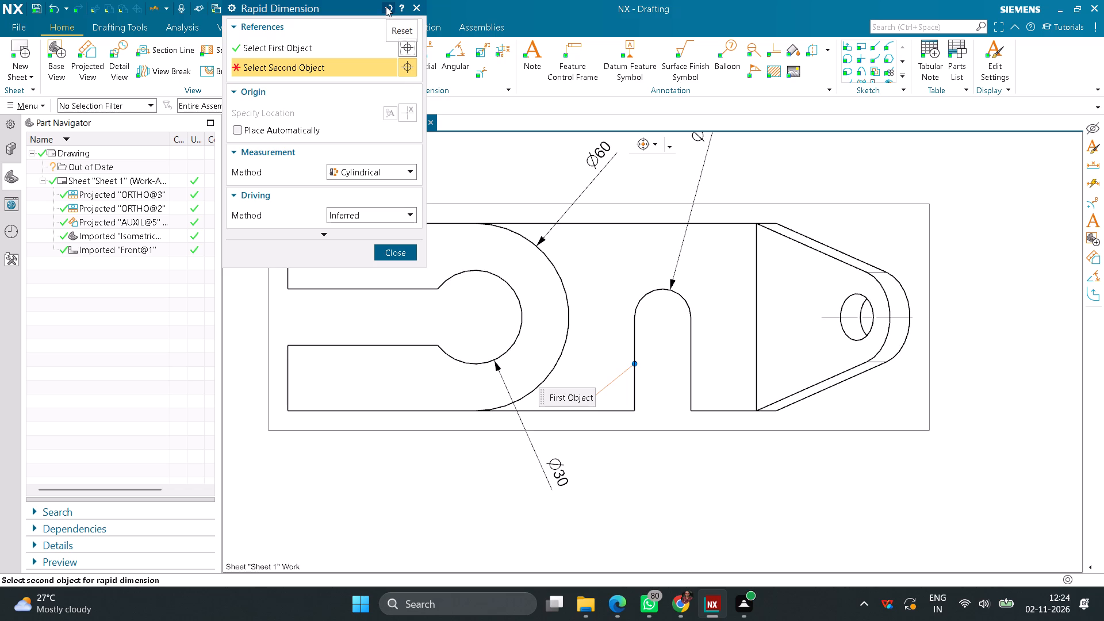
pyautogui.click(409, 171)
pyautogui.click(370, 192)
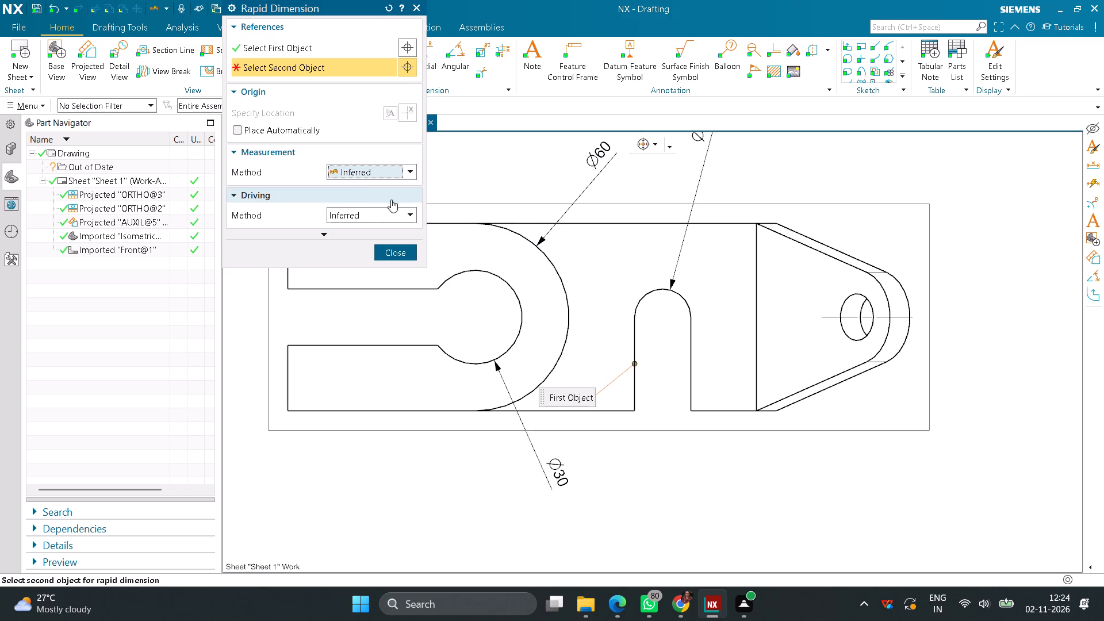
pyautogui.click(389, 8)
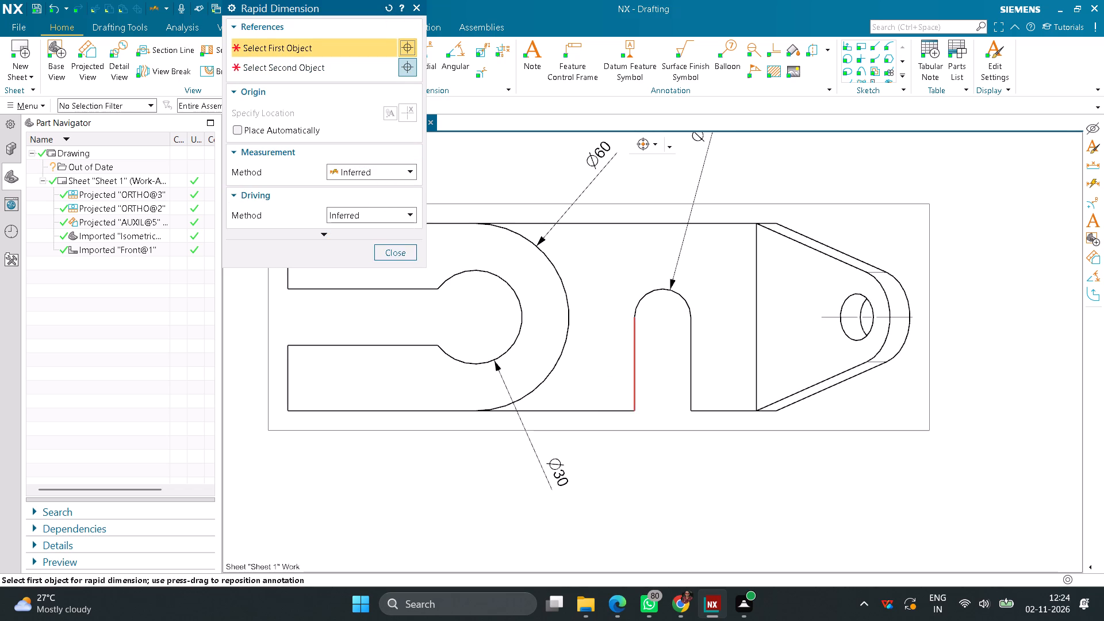
pyautogui.click(630, 335)
pyautogui.click(645, 392)
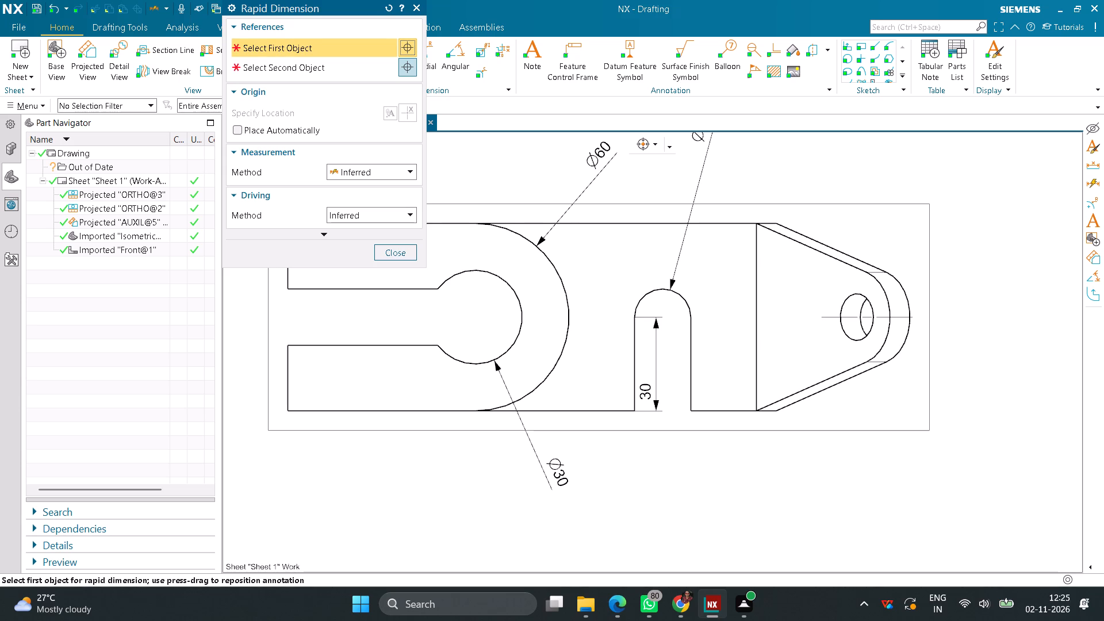
# Dimension the width of the block's keyhole slot between its parallel edges in the top view, placed at the open end.
pyautogui.scroll(-3, 401, 338)
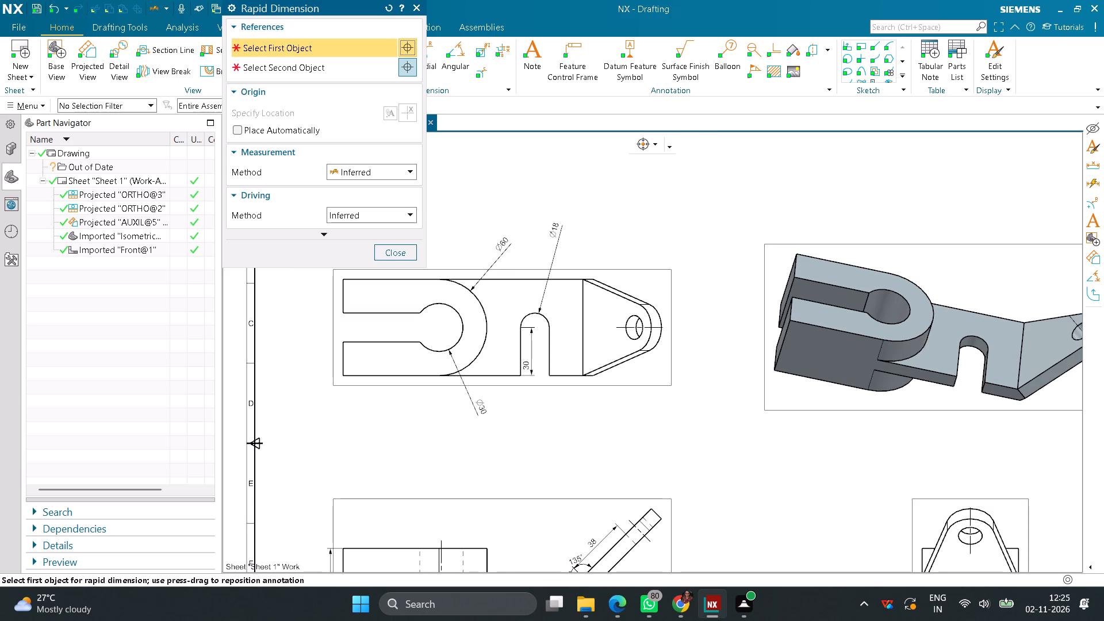
pyautogui.click(356, 317)
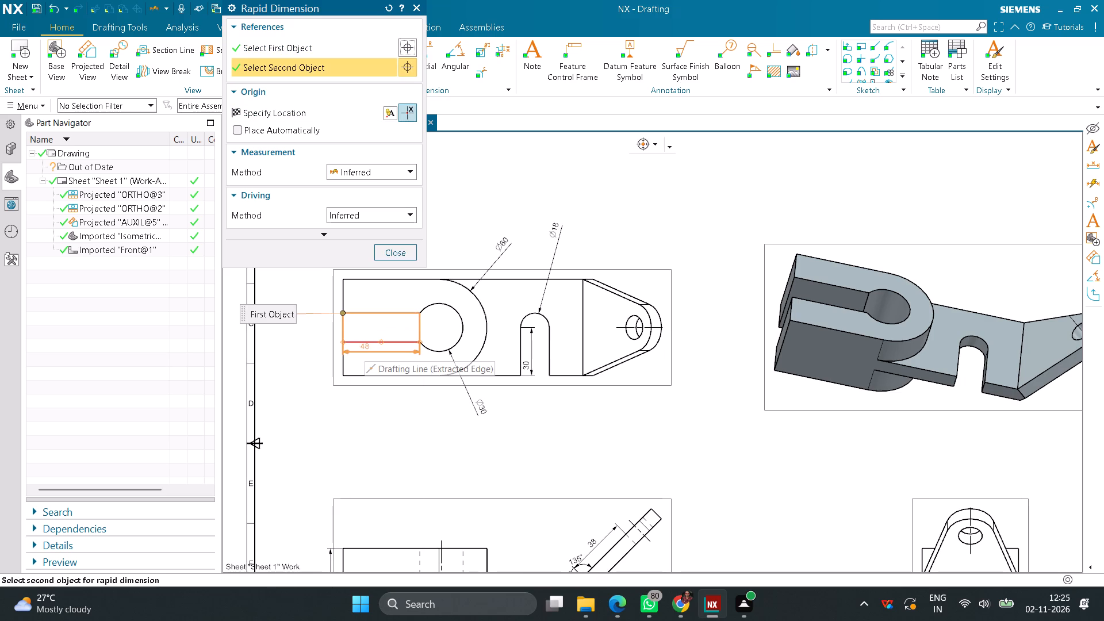
pyautogui.click(363, 346)
pyautogui.click(335, 336)
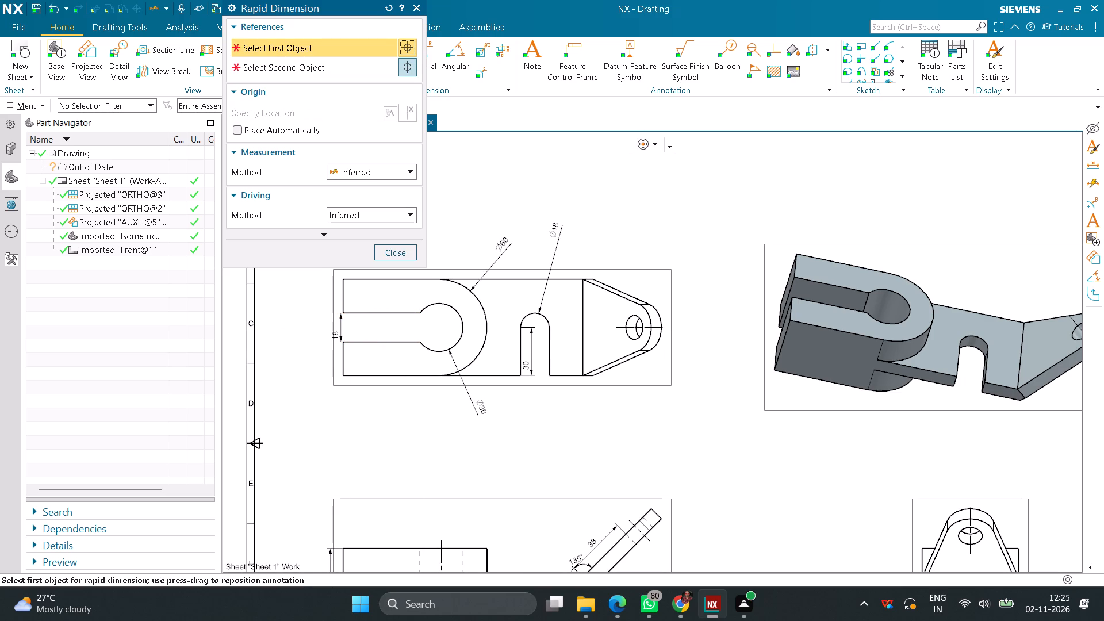
# Add center marks to the block's round bore and the rounded end of the arm's slot in the top view.
pyautogui.click(827, 50)
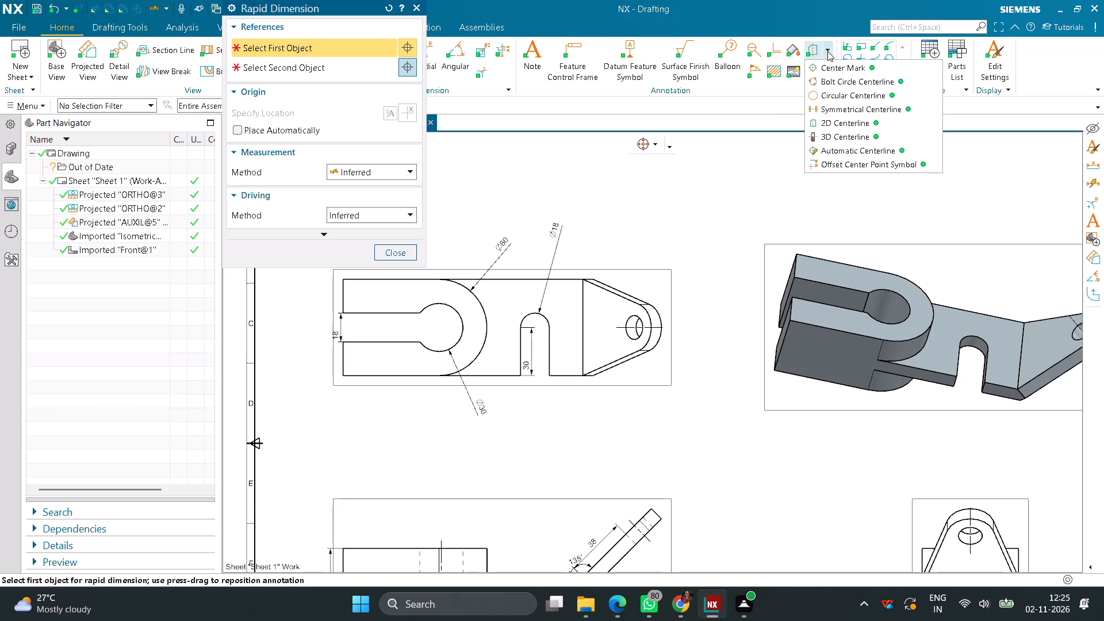
pyautogui.click(830, 65)
pyautogui.click(464, 324)
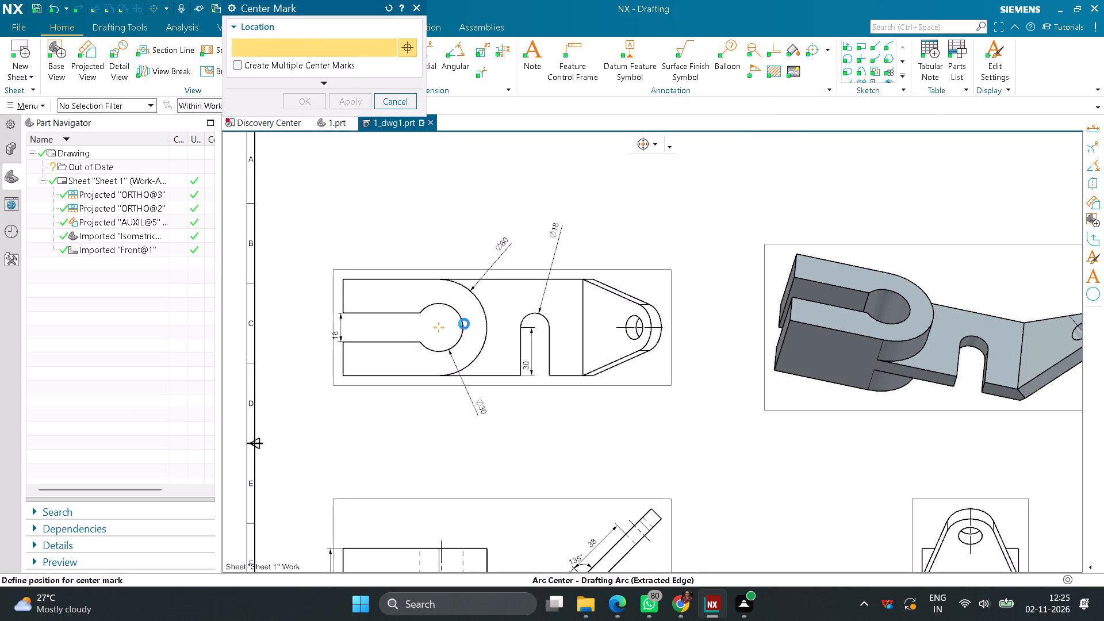
pyautogui.click(308, 103)
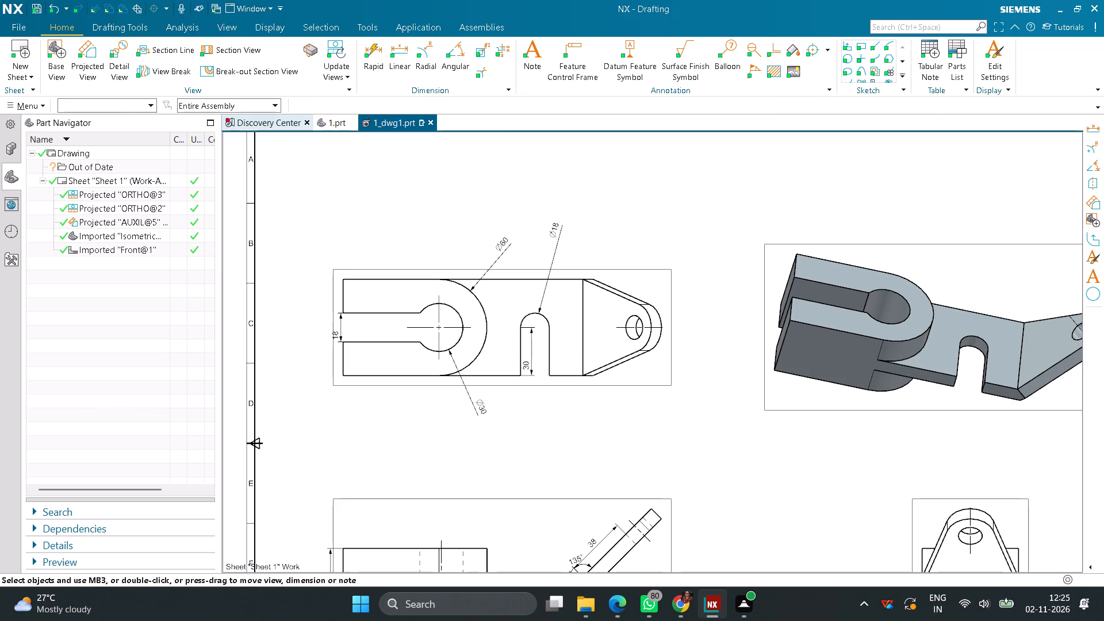
pyautogui.click(378, 60)
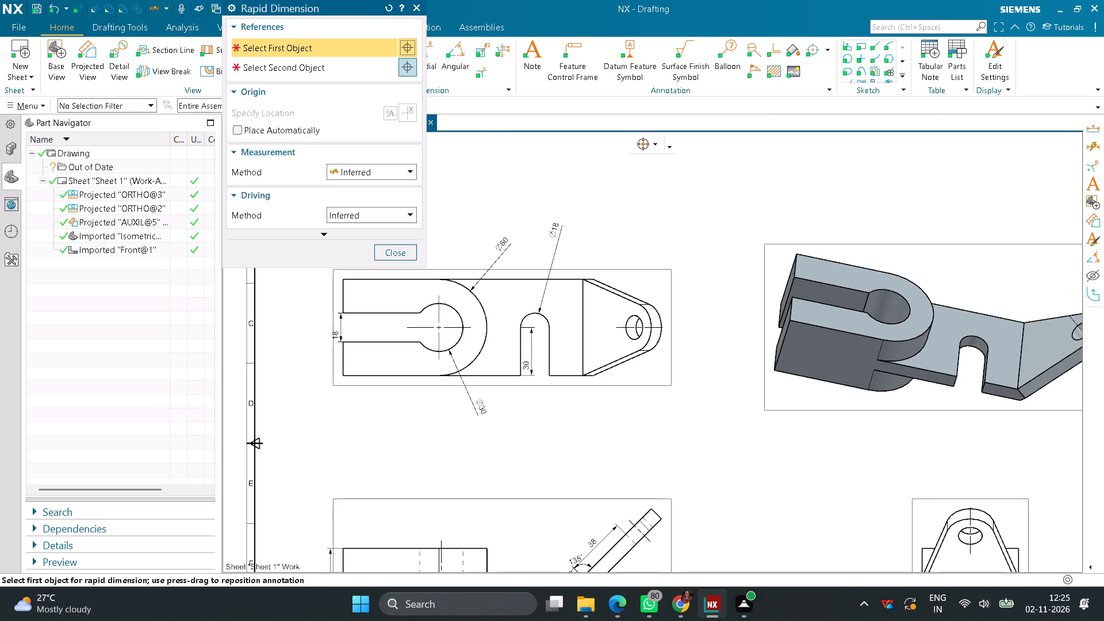
pyautogui.click(811, 47)
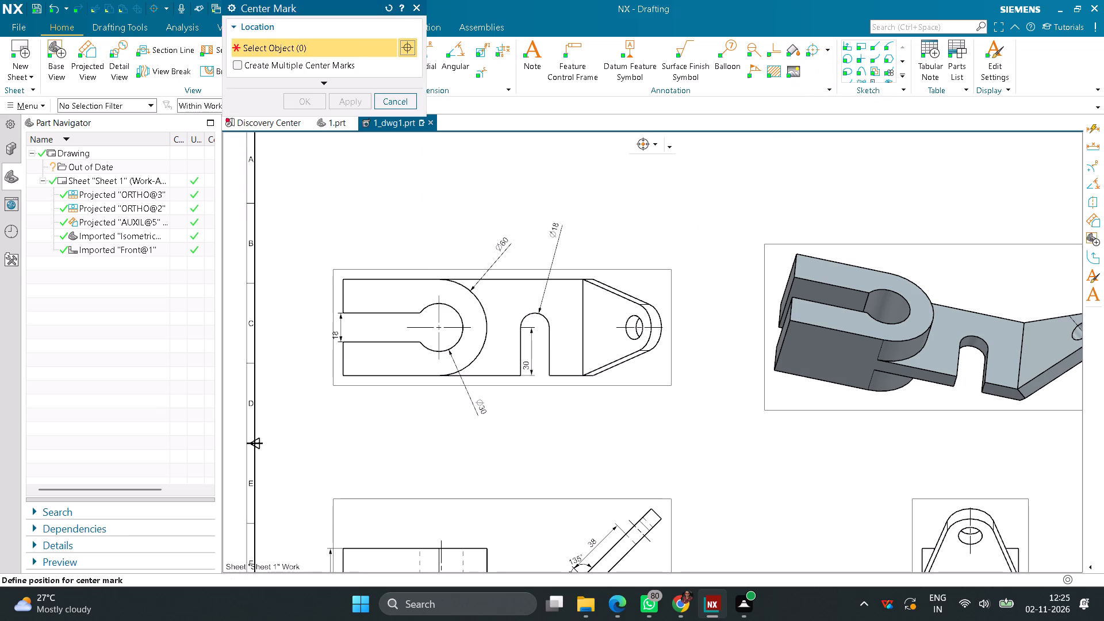
pyautogui.click(546, 317)
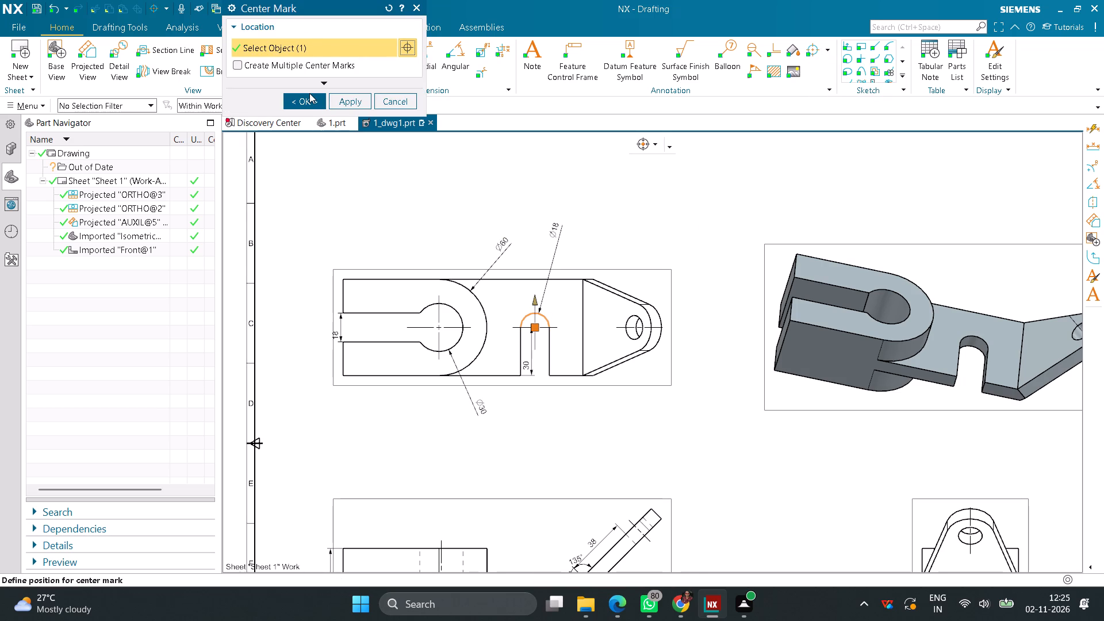
pyautogui.click(308, 106)
# Add a linear dimension between the bore's and slot's center marks in the top view, placed below the part.
pyautogui.click(406, 56)
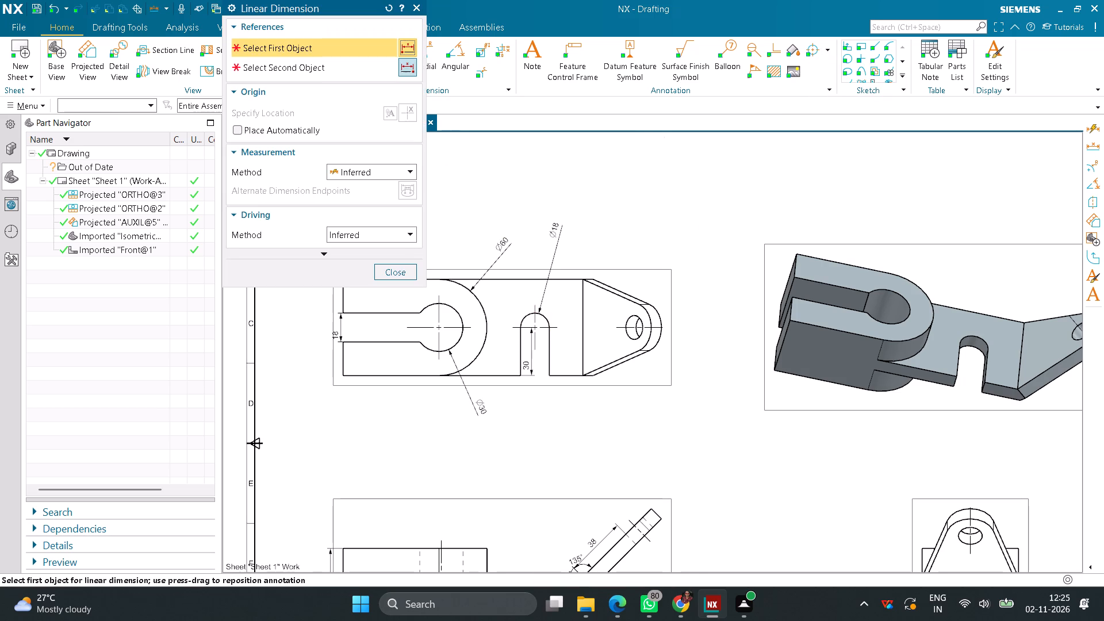
pyautogui.click(440, 315)
pyautogui.scroll(3, 528, 327)
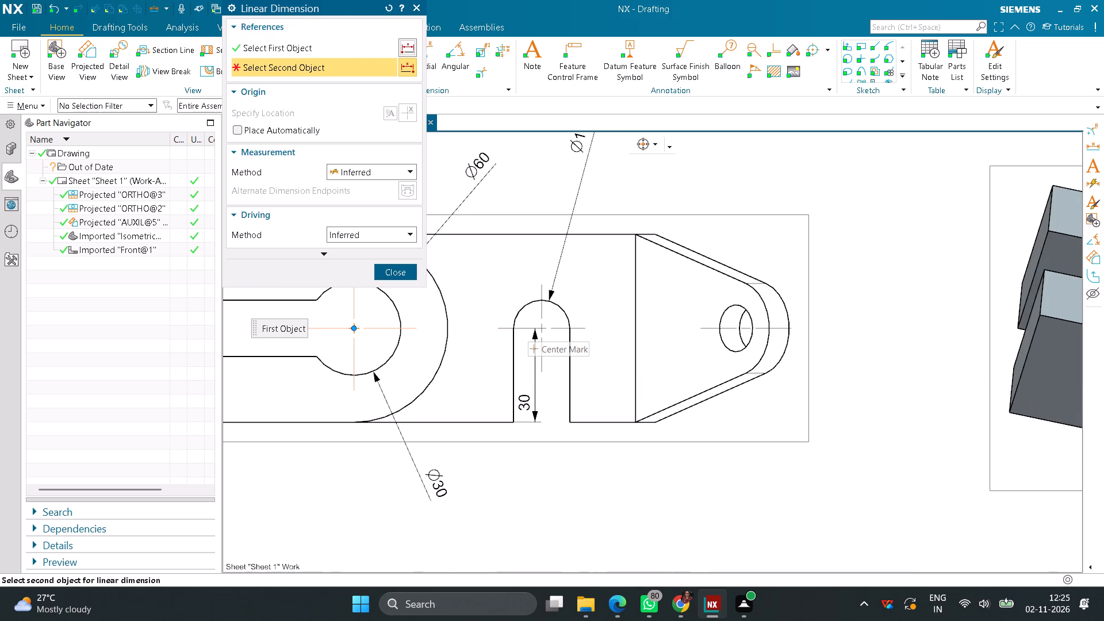
pyautogui.click(544, 312)
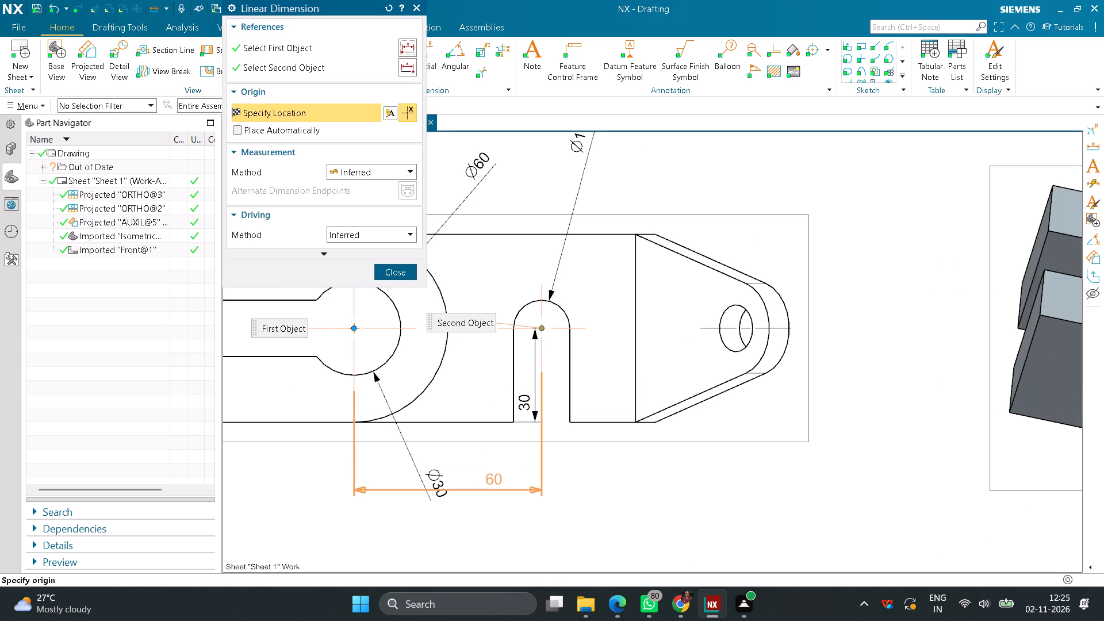
pyautogui.click(495, 443)
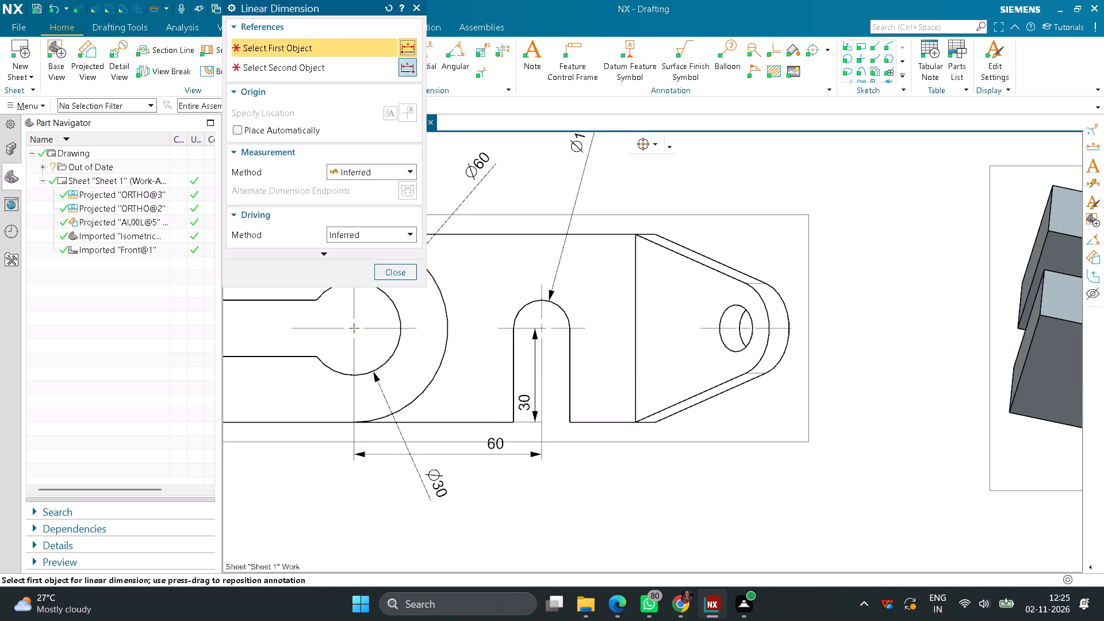
# Add a linear dimension from the arm's bend line to the slot's center mark in the top view, placed below the part.
pyautogui.click(638, 371)
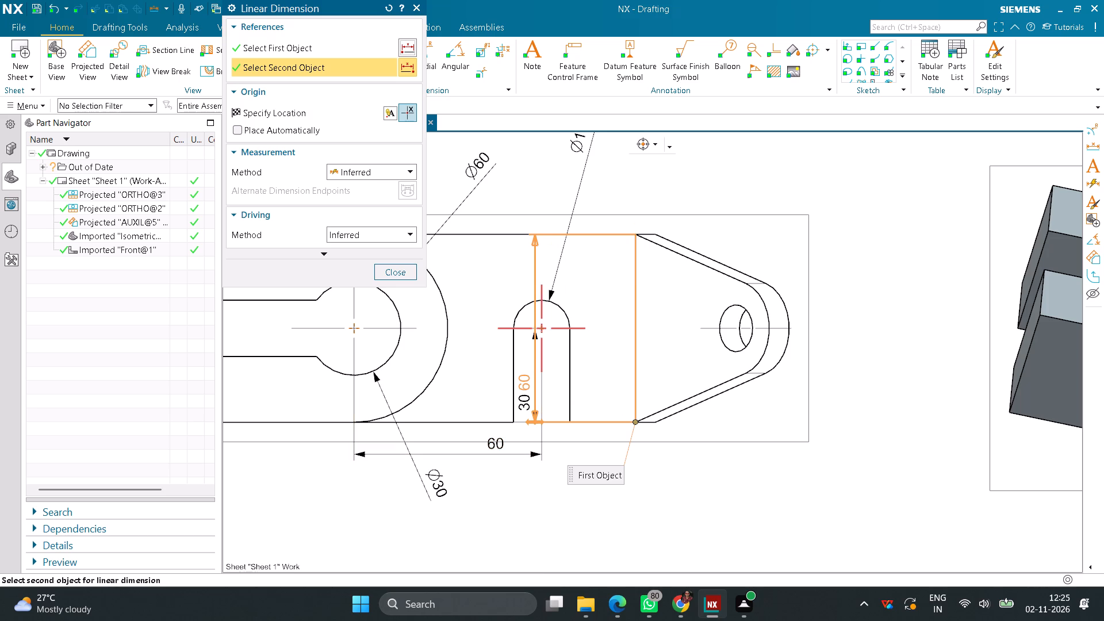
pyautogui.click(543, 349)
pyautogui.click(597, 454)
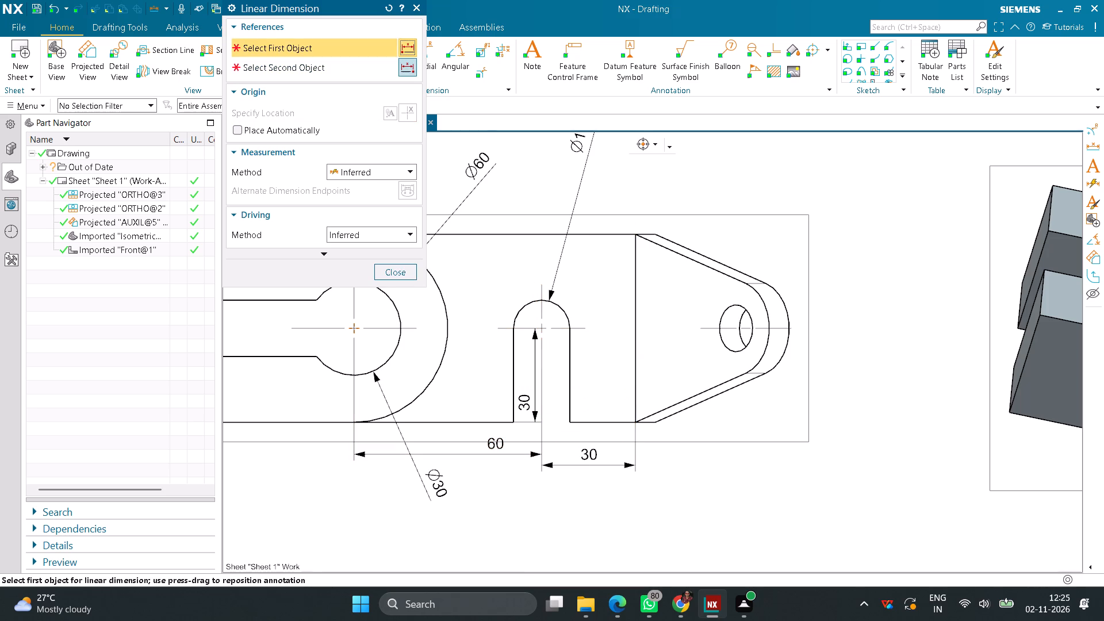
pyautogui.click(407, 279)
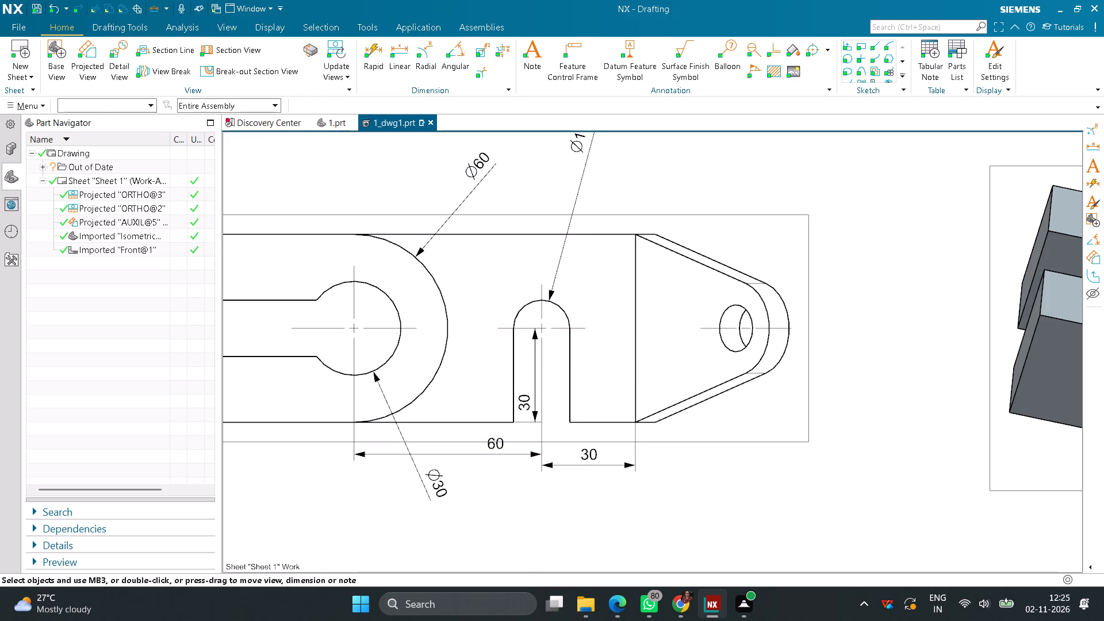
# Turn off the view border display in the drawing view workflow settings of the Drafting Preferences.
pyautogui.scroll(-7, 563, 361)
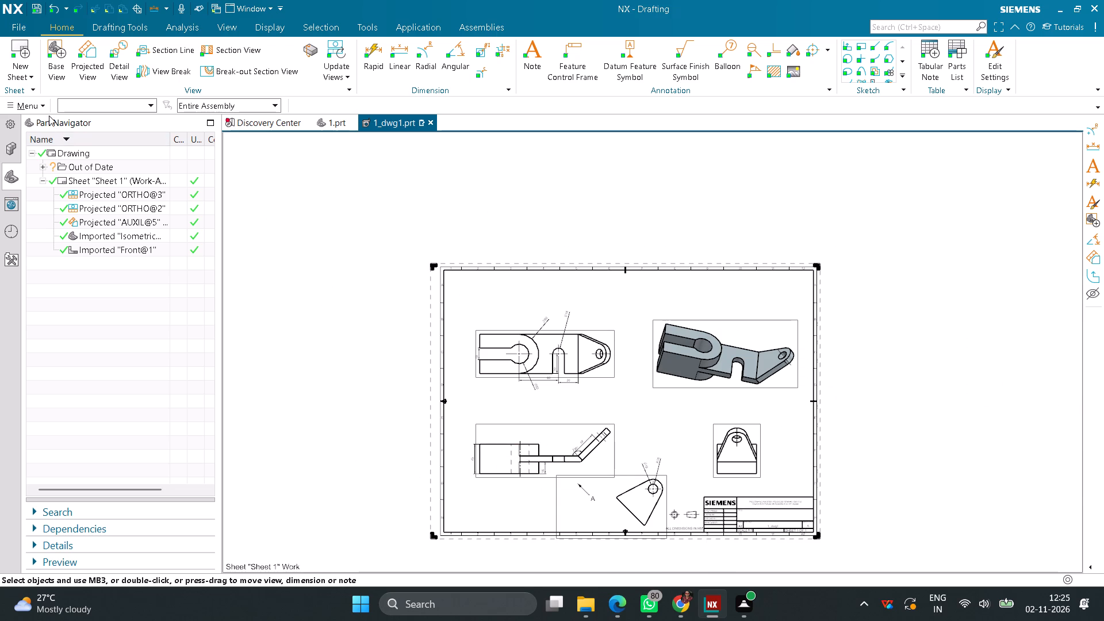
pyautogui.click(43, 102)
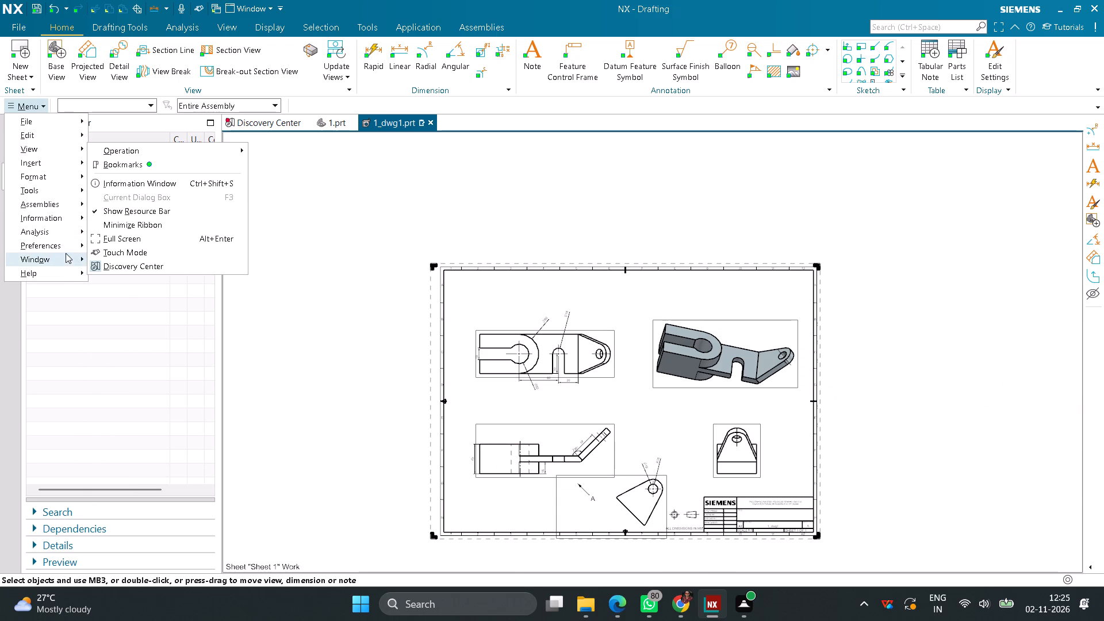
pyautogui.click(124, 283)
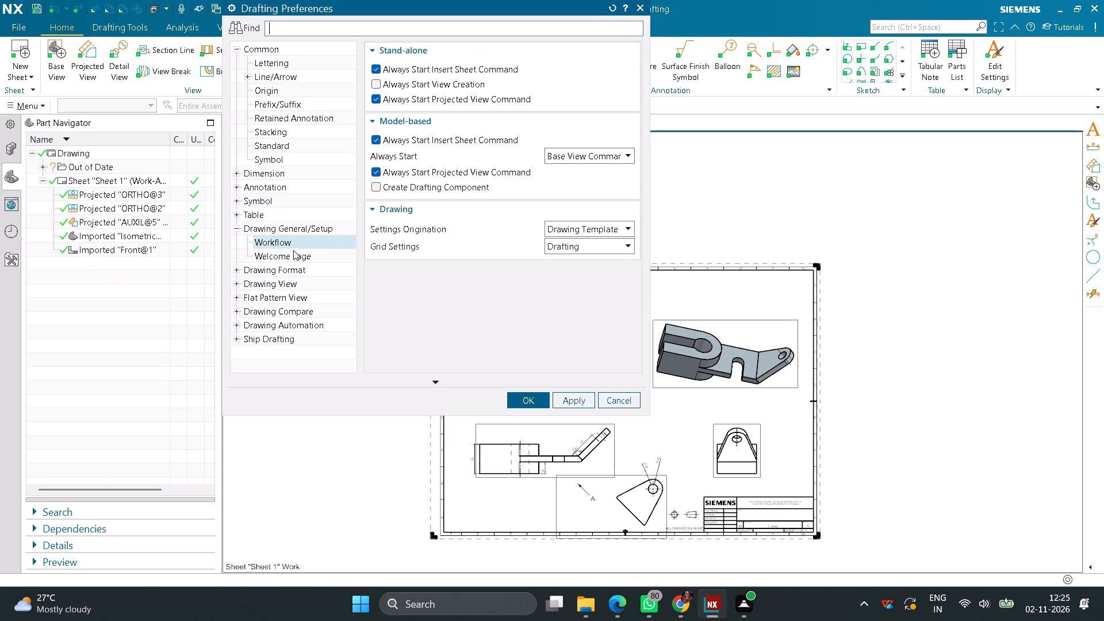
pyautogui.click(241, 287)
pyautogui.click(270, 256)
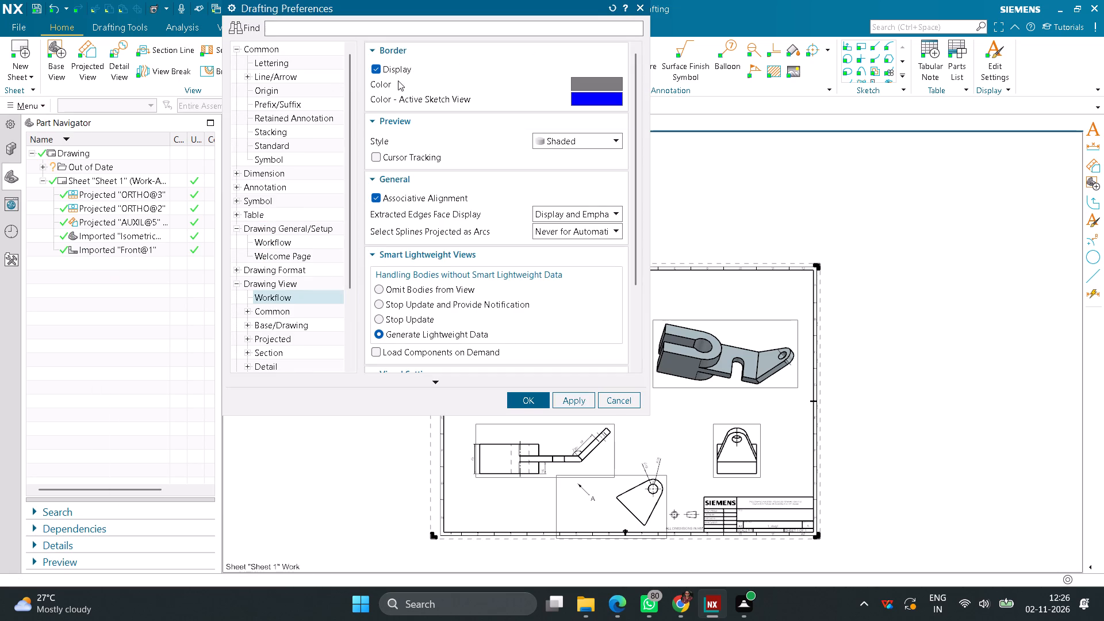
pyautogui.click(376, 66)
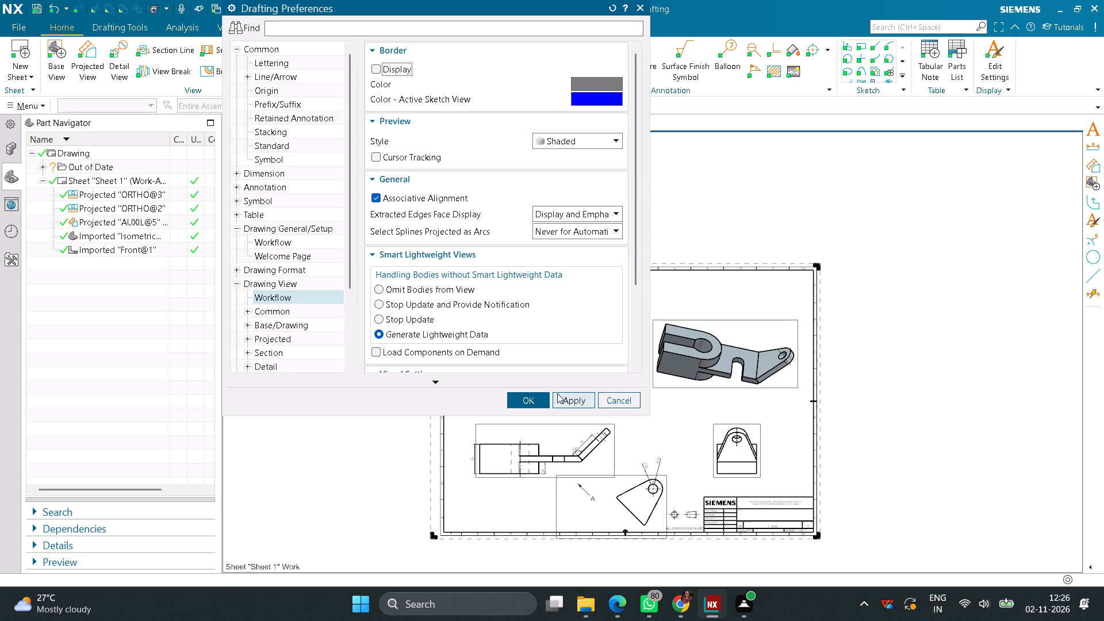
pyautogui.click(557, 393)
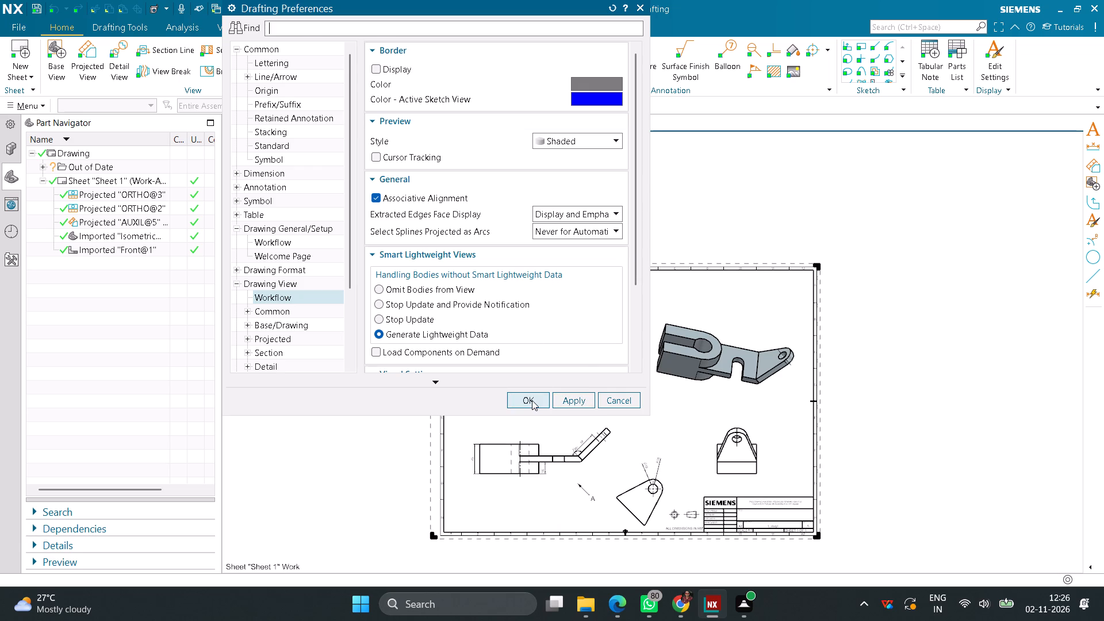
pyautogui.click(532, 400)
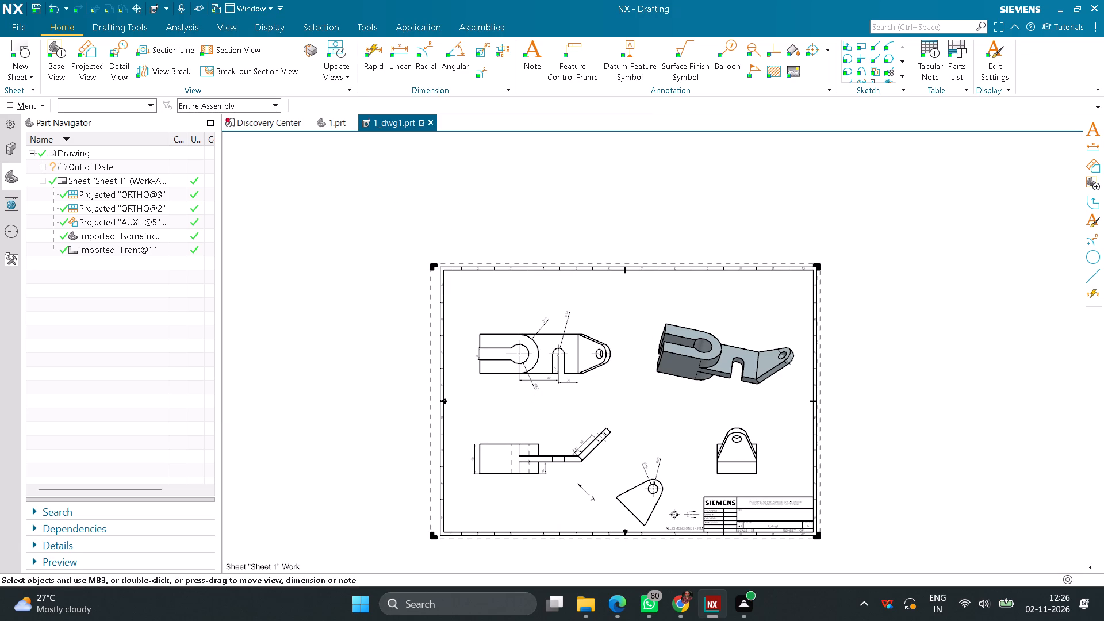
# Place the note "PART MODEL" near the sheet's top center, above the drawing views.
pyautogui.click(531, 62)
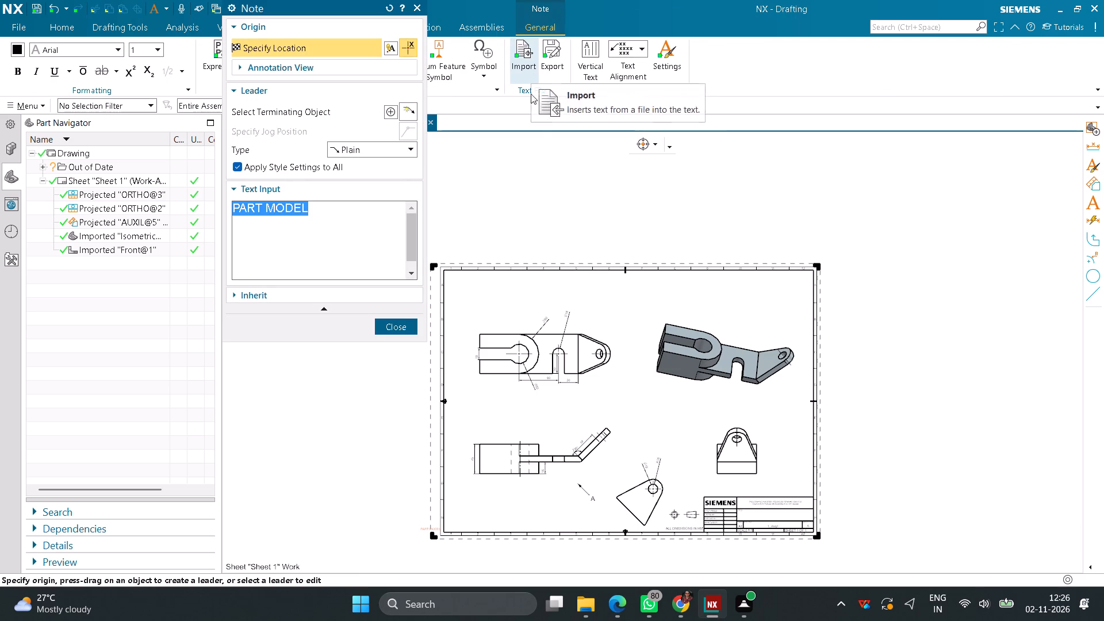
pyautogui.click(616, 305)
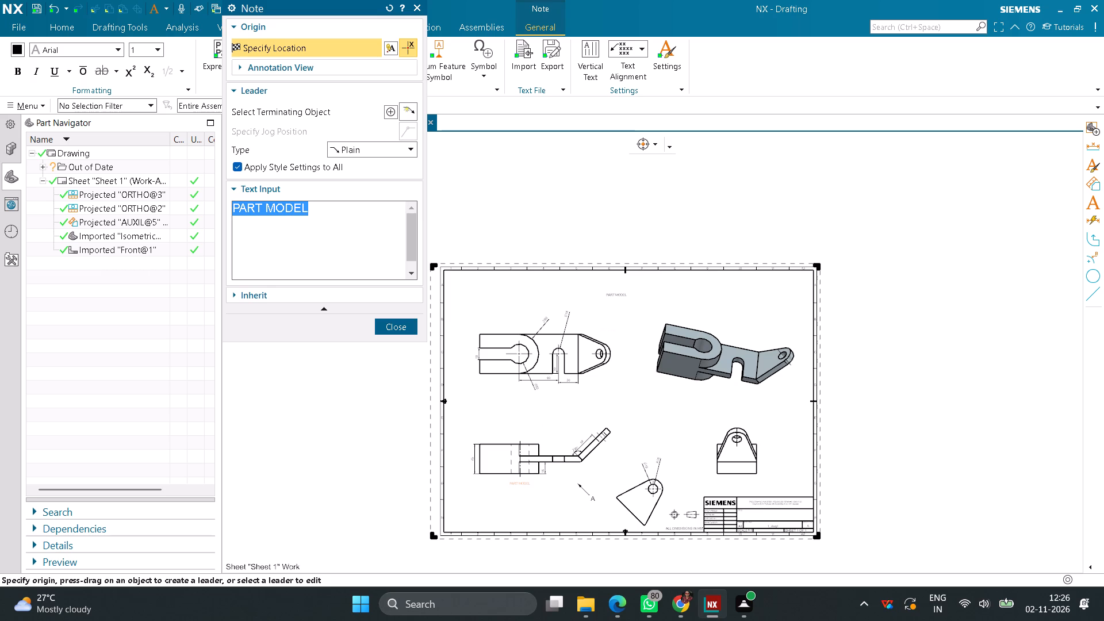
# Label the orthographic views by placing the notes "FRONT", "TOP" and "RIGHT" beneath their respective views.
pyautogui.write('FRONT')
pyautogui.click(520, 493)
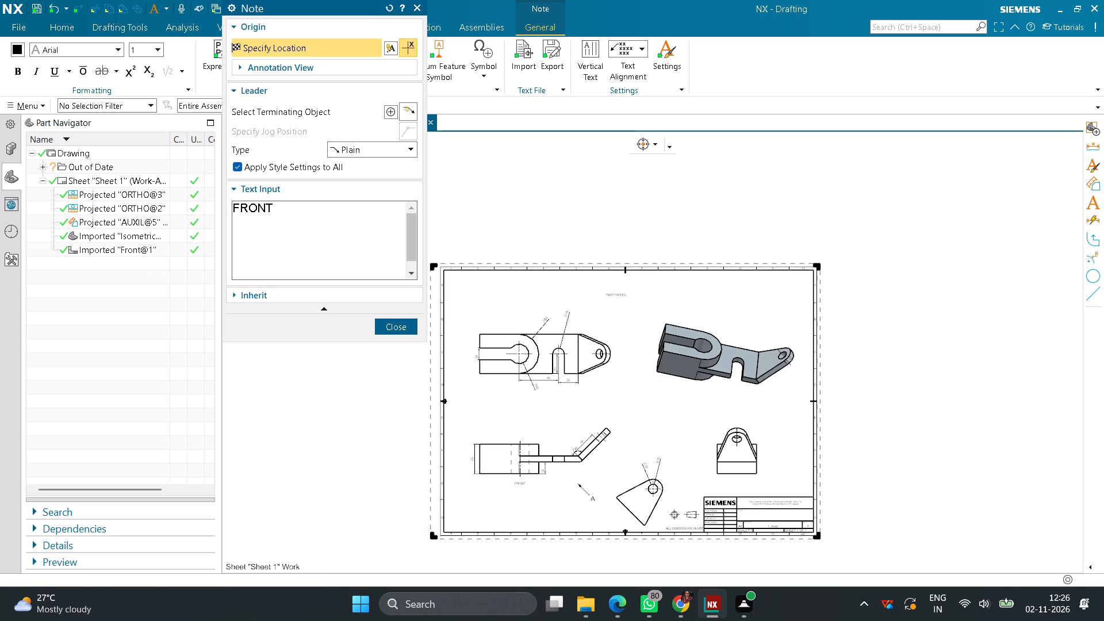
pyautogui.write('TOP')
pyautogui.click(522, 404)
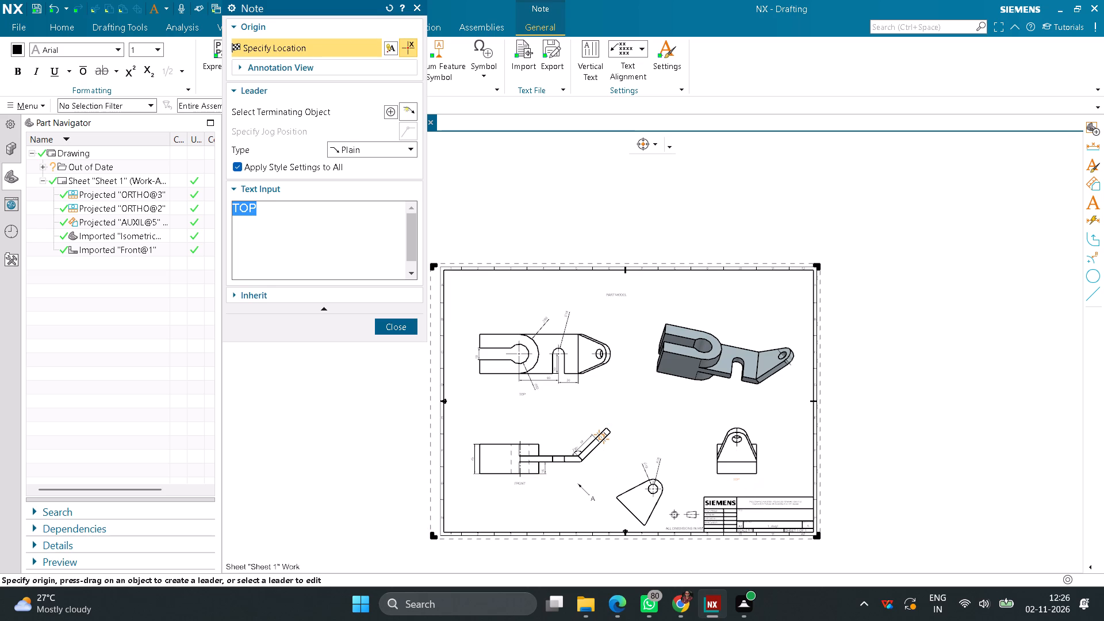
pyautogui.write('RIGHT')
pyautogui.click(736, 489)
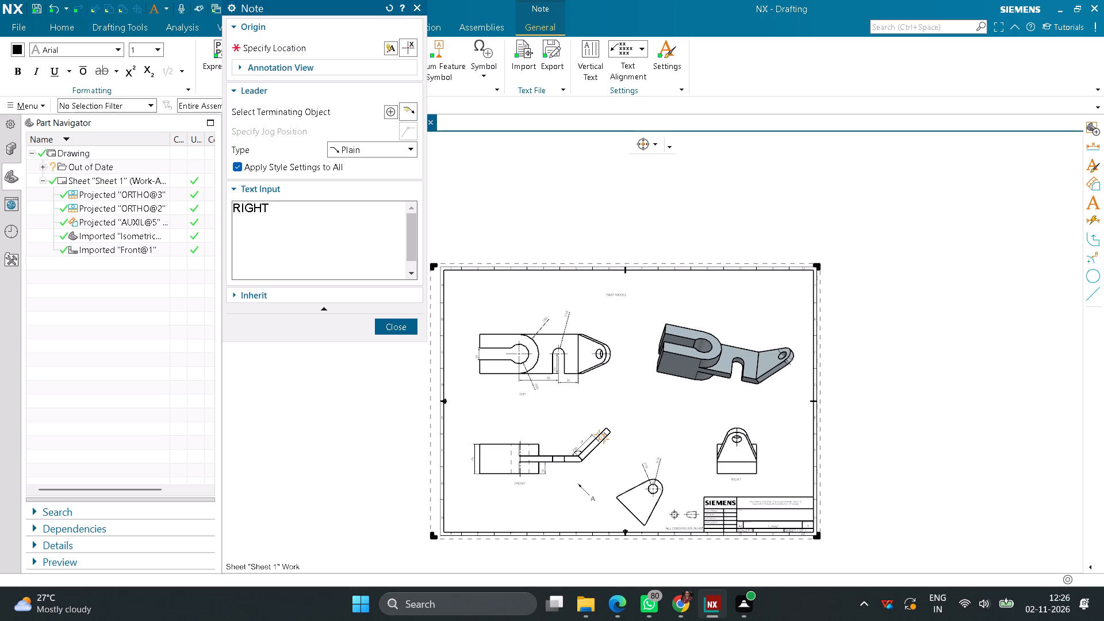
# Place the note "ISOMETRIC" beneath the shaded isometric view and finish adding notes.
pyautogui.write('ISOMETRIC')
pyautogui.press('Return')
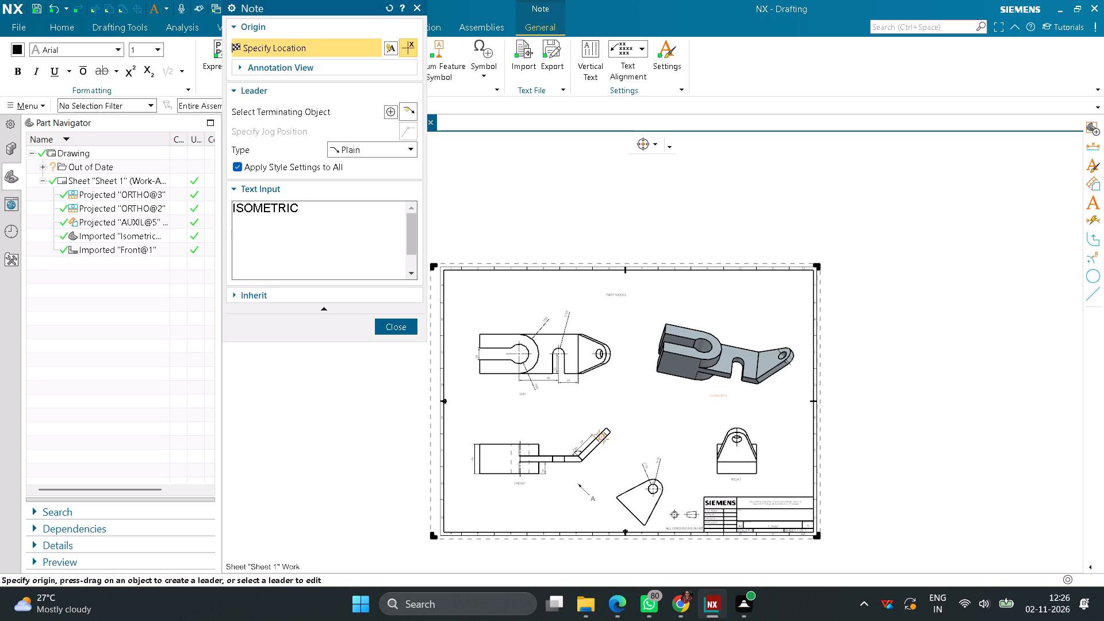
pyautogui.click(723, 407)
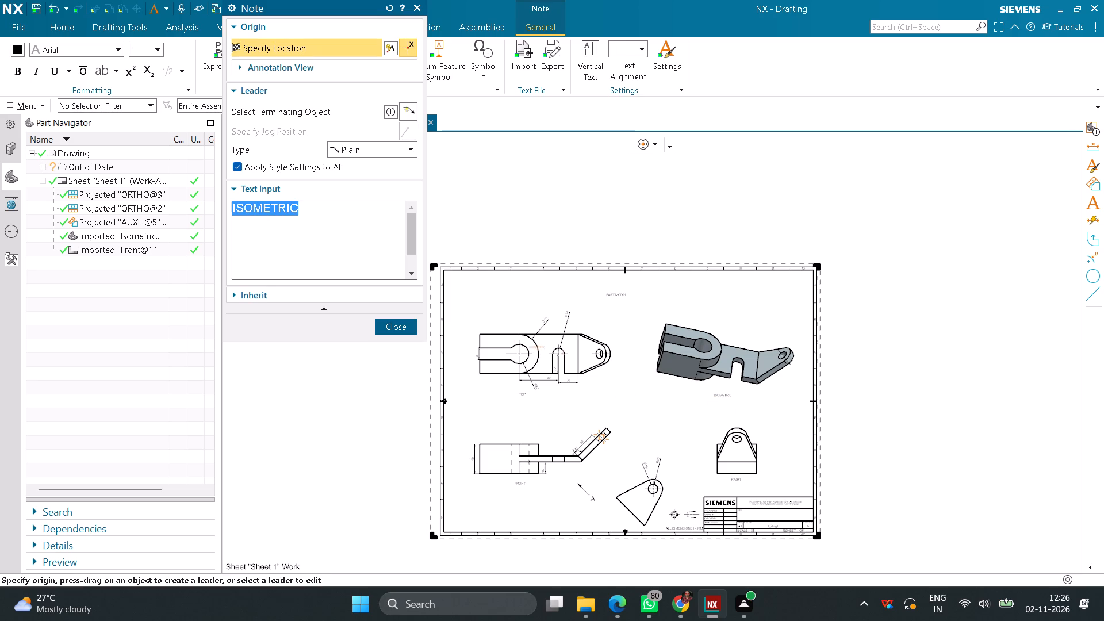
pyautogui.click(406, 330)
# Format the "PART MODEL" title as Bold Italic with a height of 15, and reposition it inside the sheet's top border.
pyautogui.rightClick(617, 296)
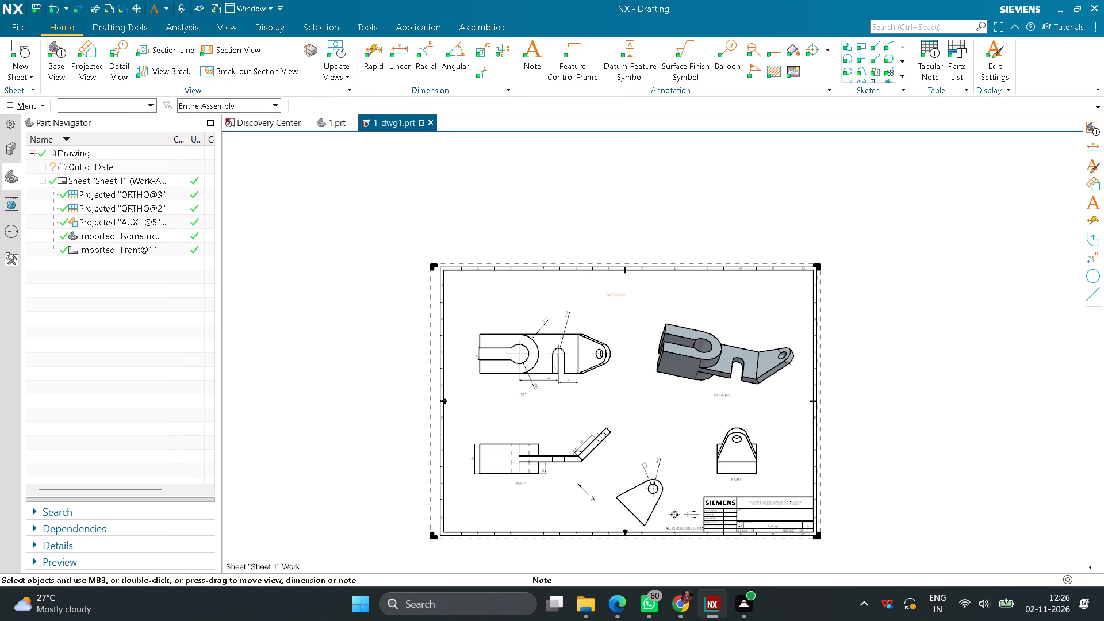
pyautogui.click(658, 325)
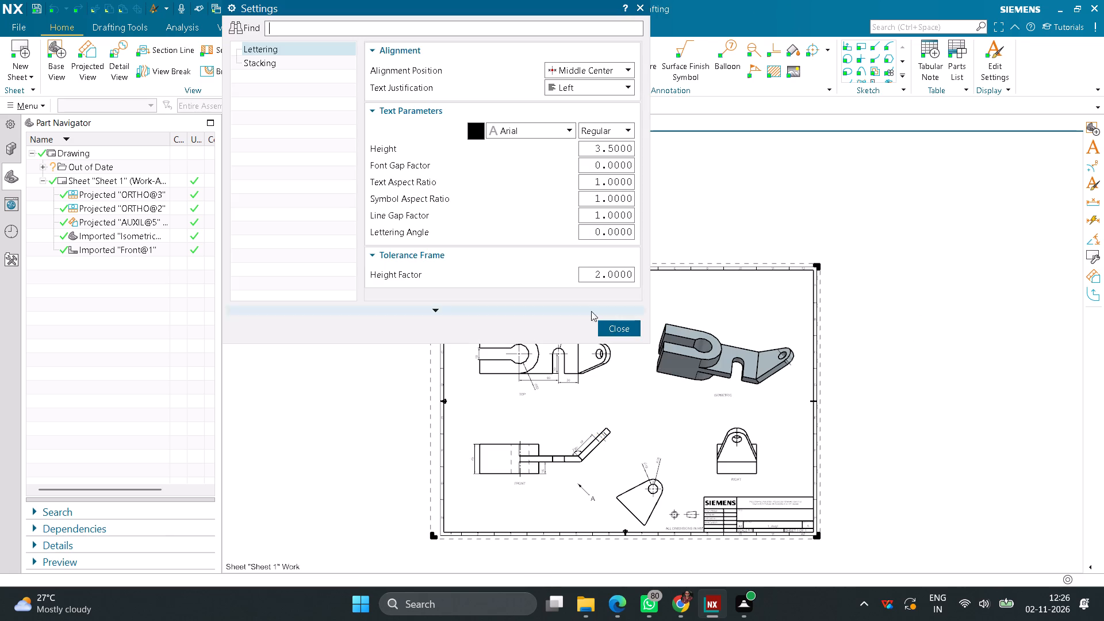
pyautogui.click(628, 129)
pyautogui.click(621, 187)
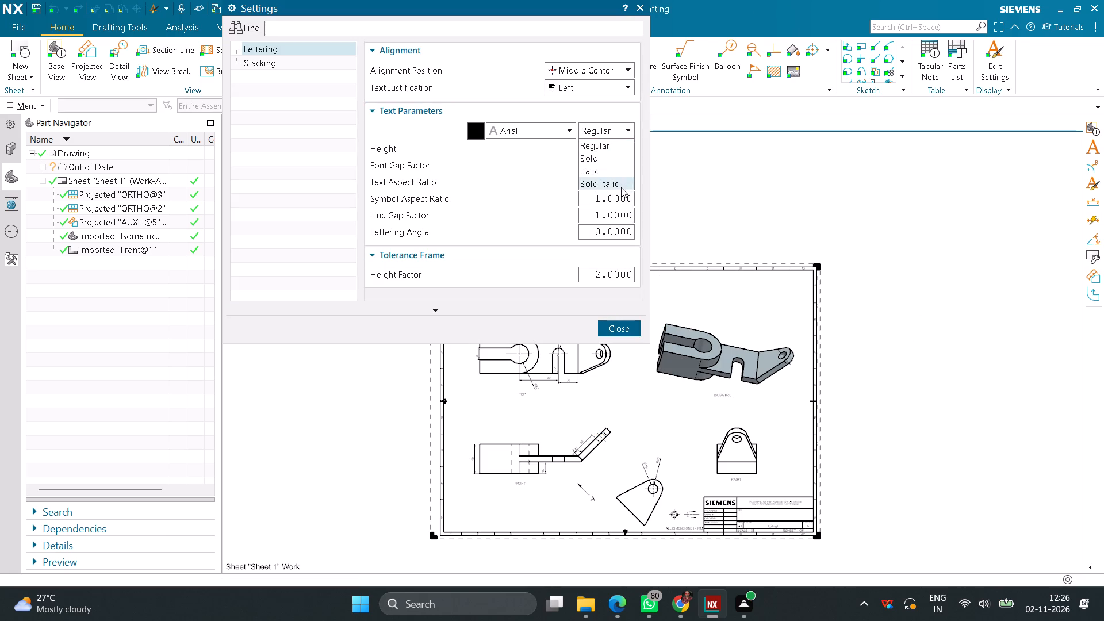
pyautogui.moveTo(586, 148); pyautogui.dragTo(680, 152)
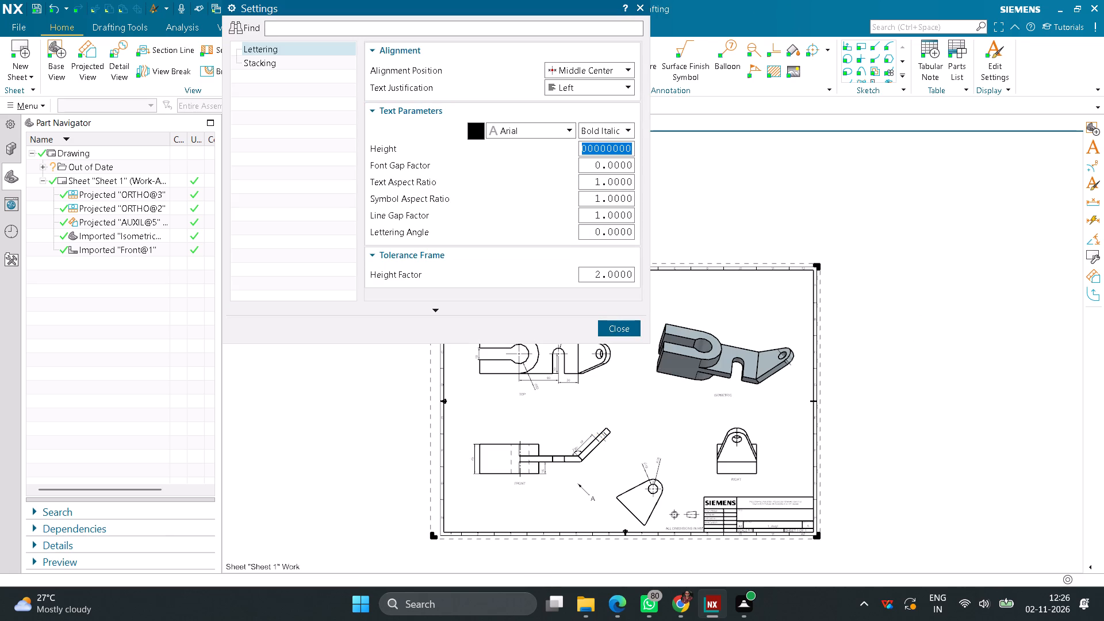
pyautogui.write('12')
pyautogui.press('Return')
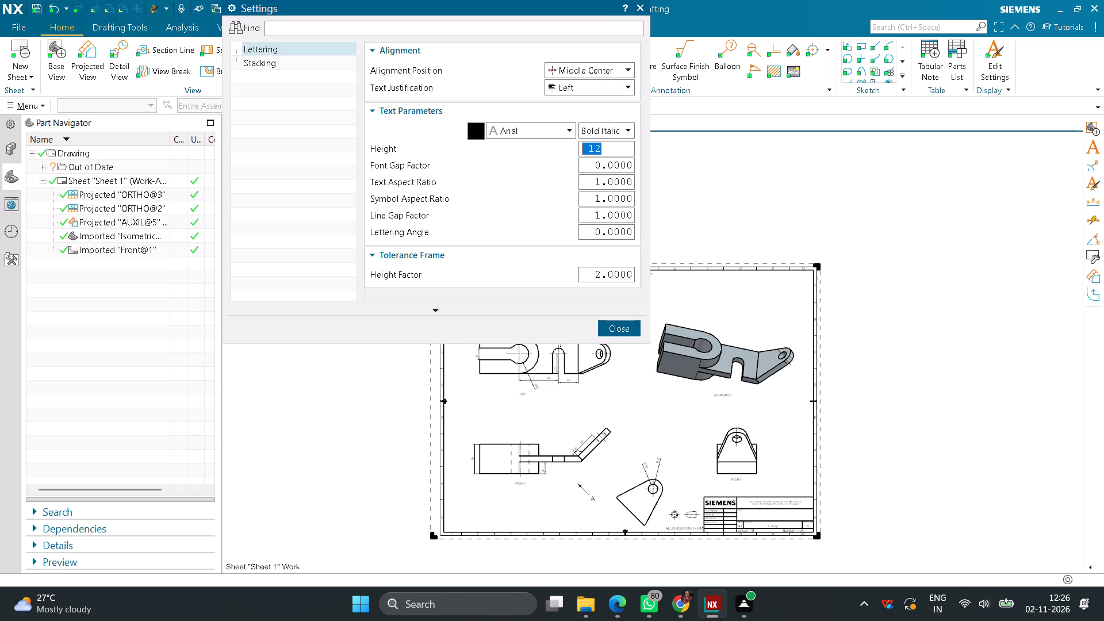
pyautogui.write('15')
pyautogui.press('Return')
pyautogui.click(624, 328)
pyautogui.moveTo(643, 260); pyautogui.dragTo(624, 331)
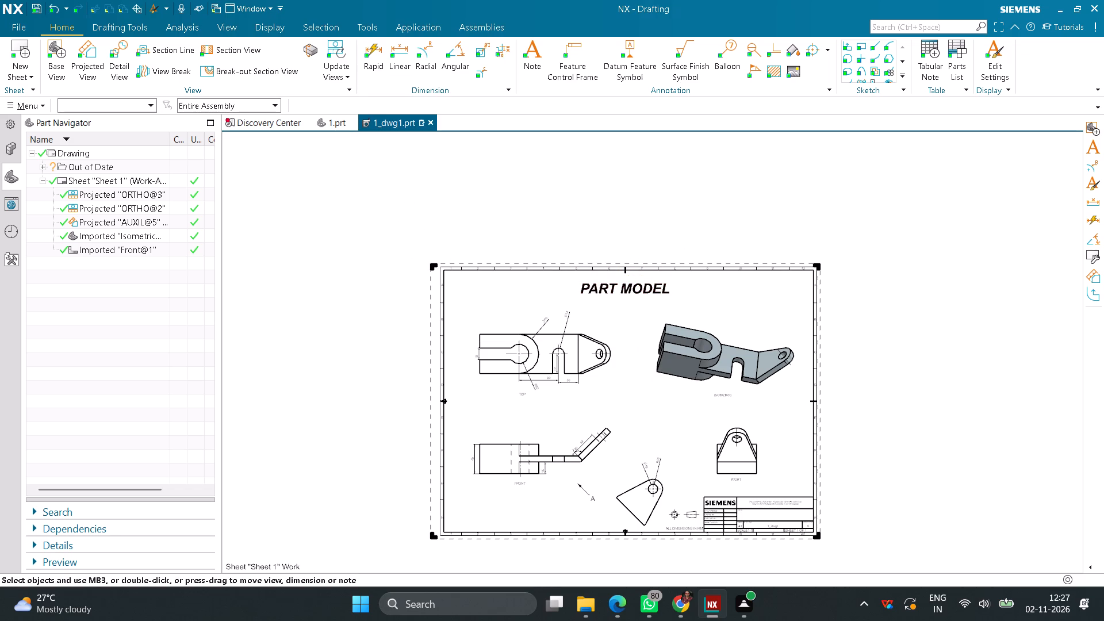
# Set the "TOP" label to Bold with a height of 6 and move it below the top view's dimensions.
pyautogui.scroll(2, 527, 416)
pyautogui.rightClick(520, 384)
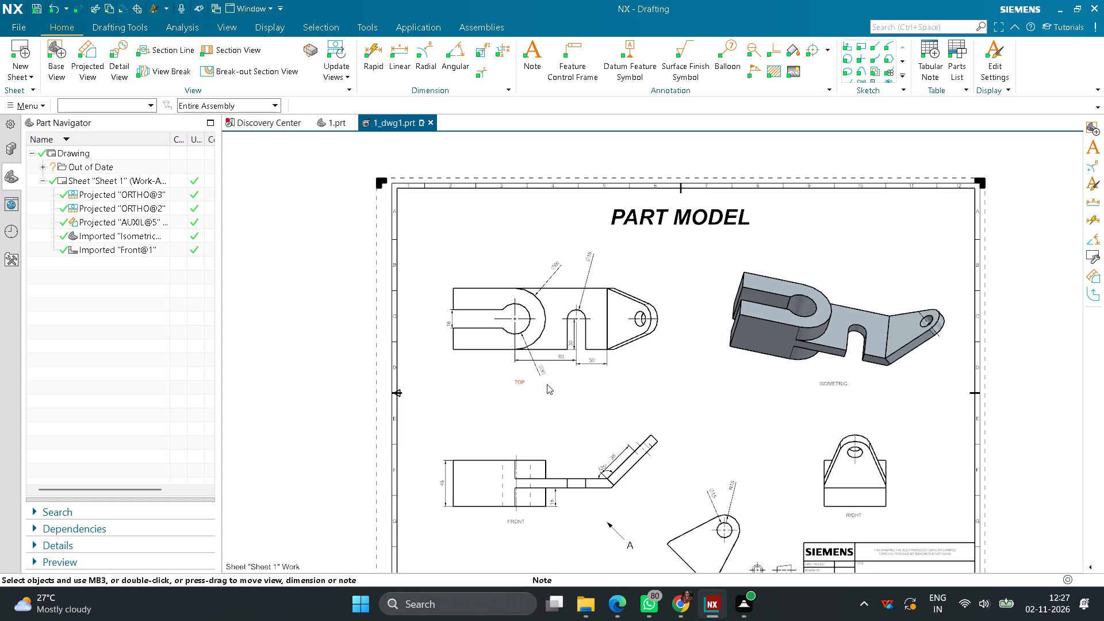
pyautogui.click(561, 409)
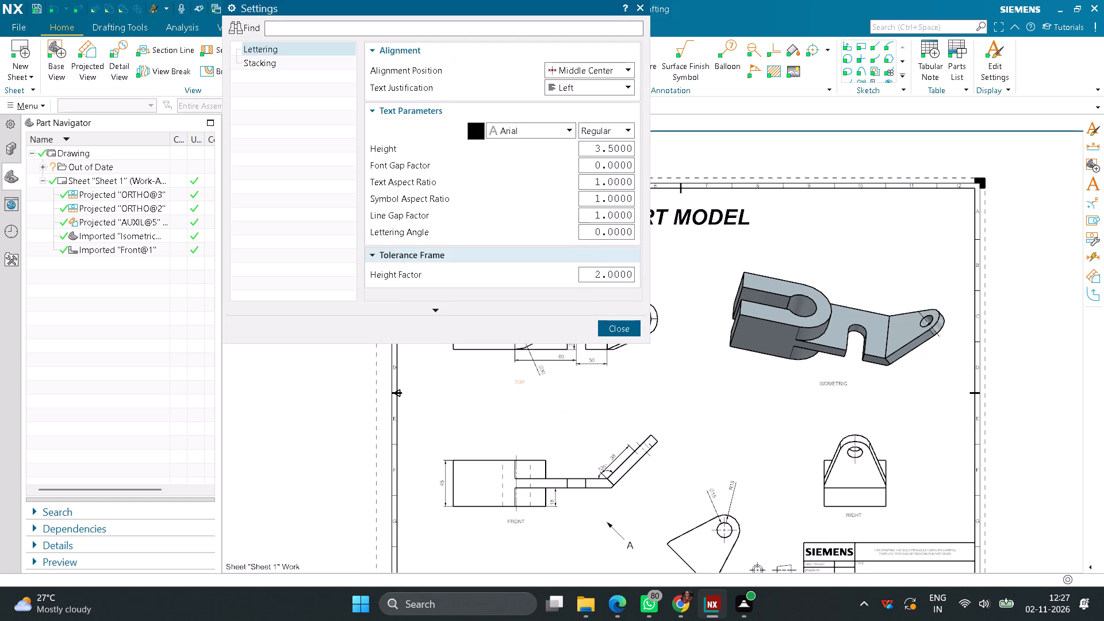
pyautogui.click(623, 131)
pyautogui.click(619, 160)
pyautogui.moveTo(595, 149); pyautogui.dragTo(664, 149)
pyautogui.press('6')
pyautogui.press('Return')
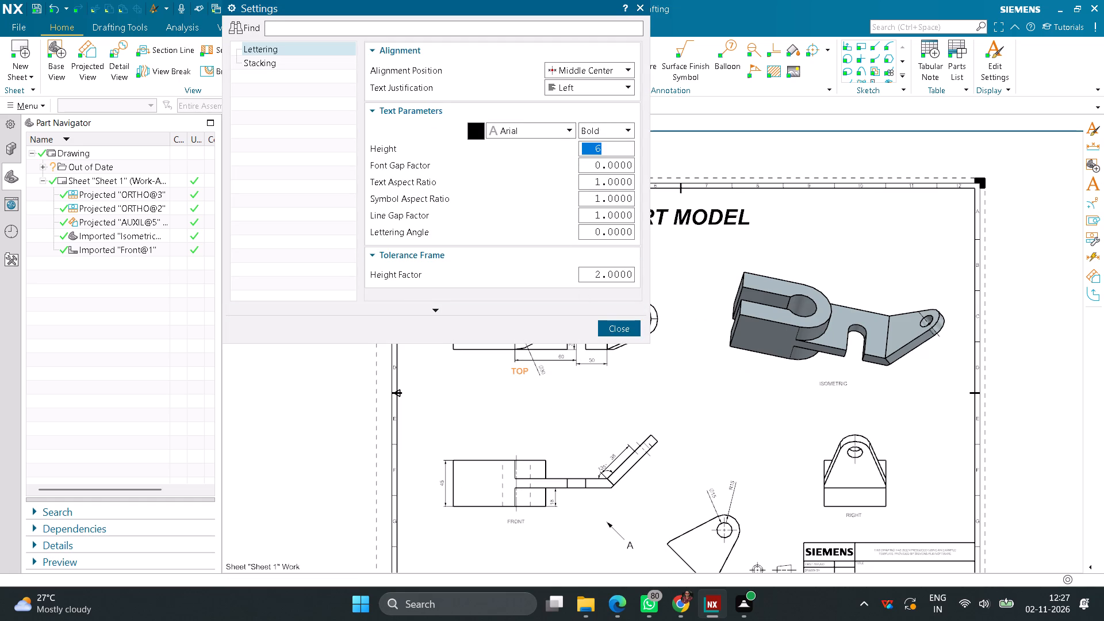
pyautogui.click(628, 323)
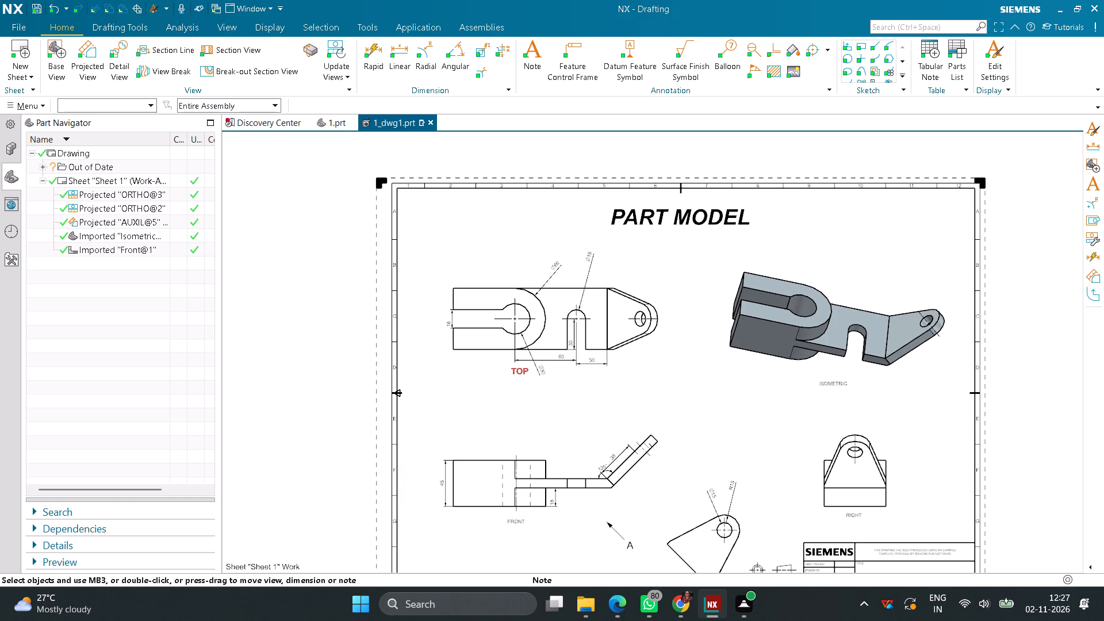
pyautogui.moveTo(519, 371); pyautogui.dragTo(547, 415)
# Set the "FRONT" label to Bold with a height of 7 and move it clear below the front view.
pyautogui.moveTo(597, 424); pyautogui.dragTo(596, 324, button='middle')
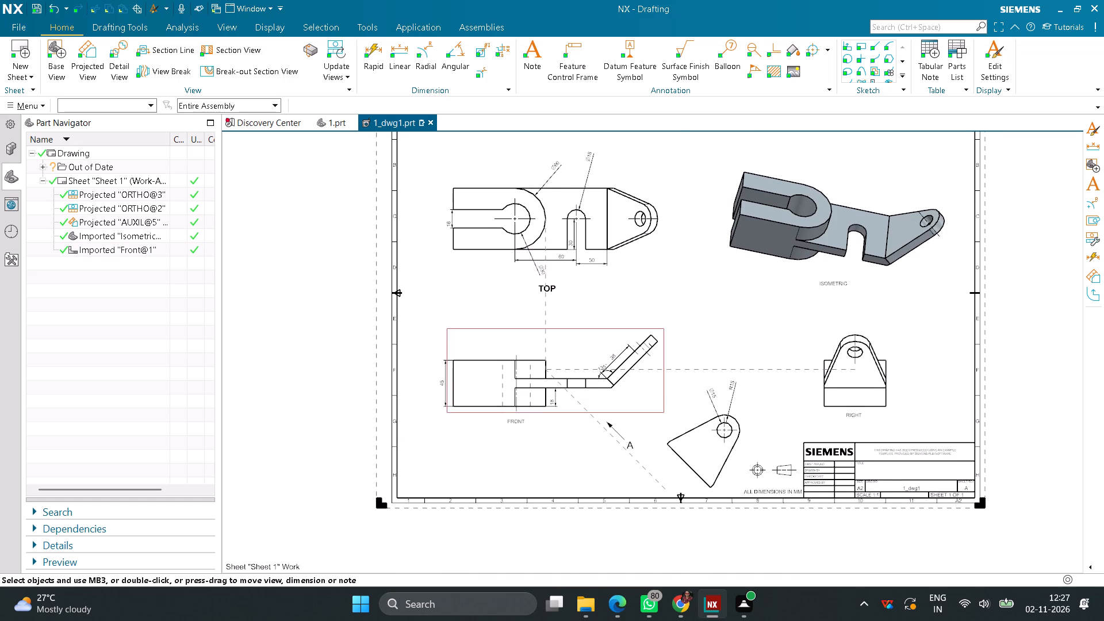
pyautogui.click(515, 421)
pyautogui.rightClick(515, 421)
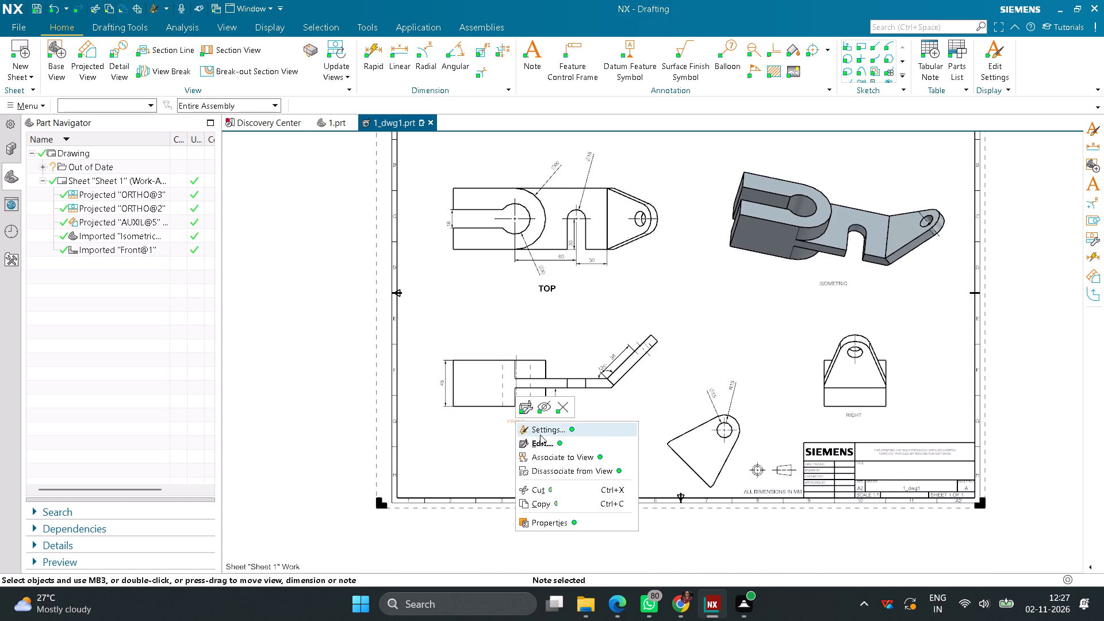
pyautogui.click(546, 432)
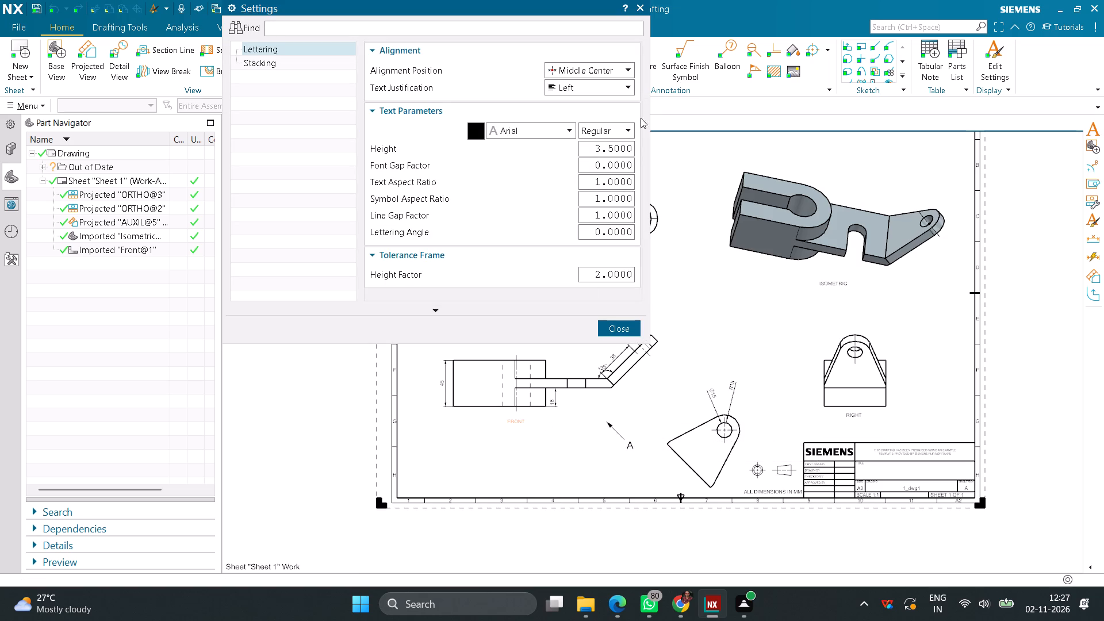
pyautogui.click(628, 129)
pyautogui.click(609, 159)
pyautogui.moveTo(590, 149); pyautogui.dragTo(650, 150)
pyautogui.press('7')
pyautogui.press('Return')
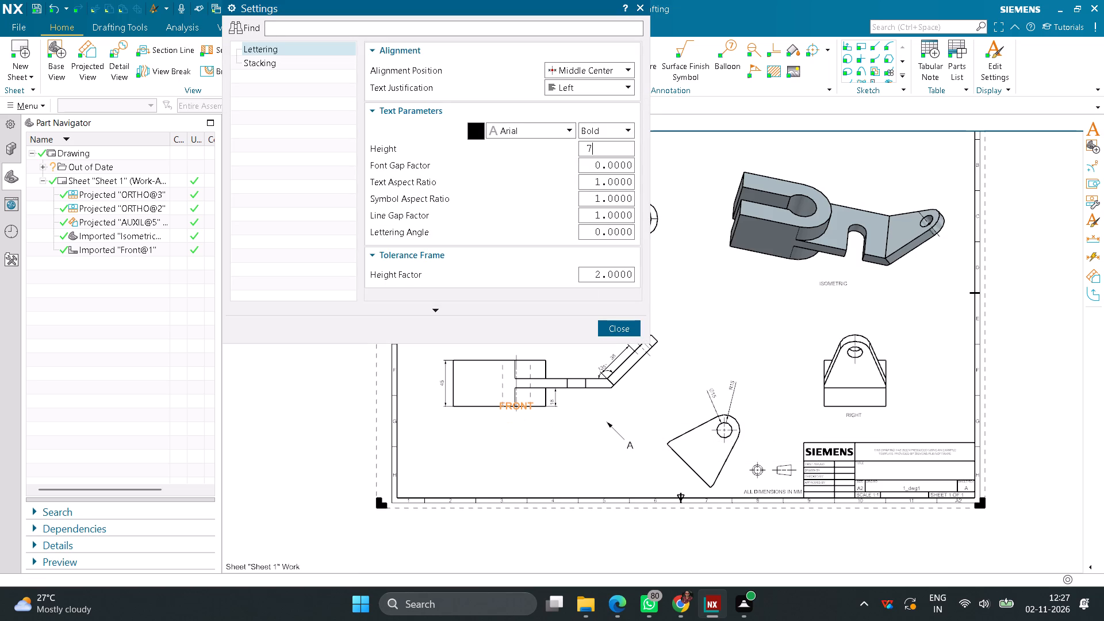
pyautogui.click(622, 327)
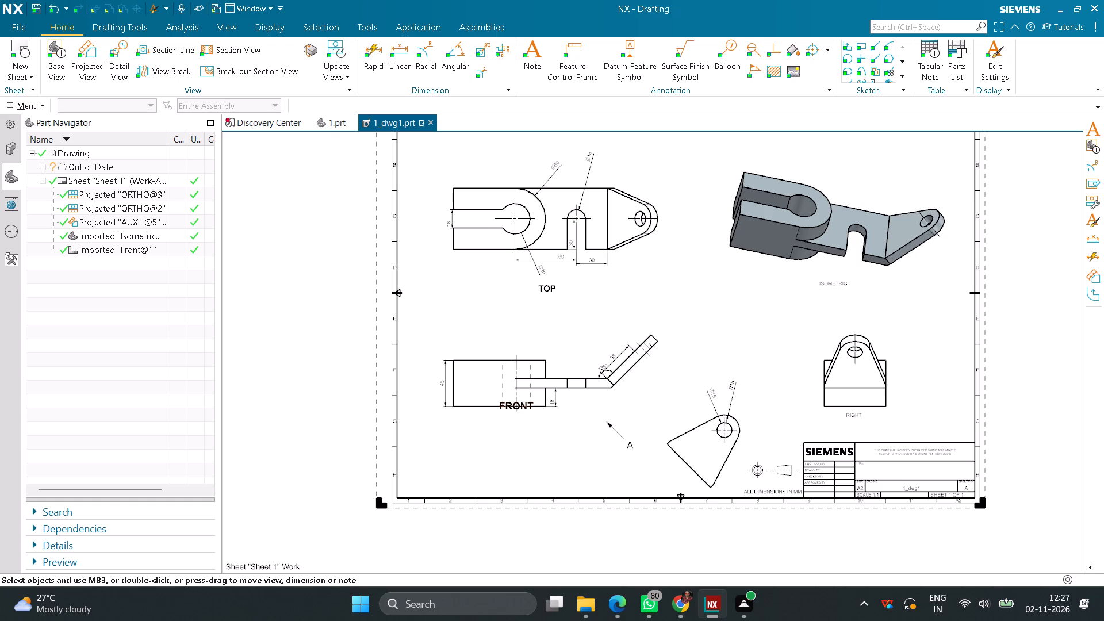
pyautogui.moveTo(509, 410); pyautogui.dragTo(545, 457)
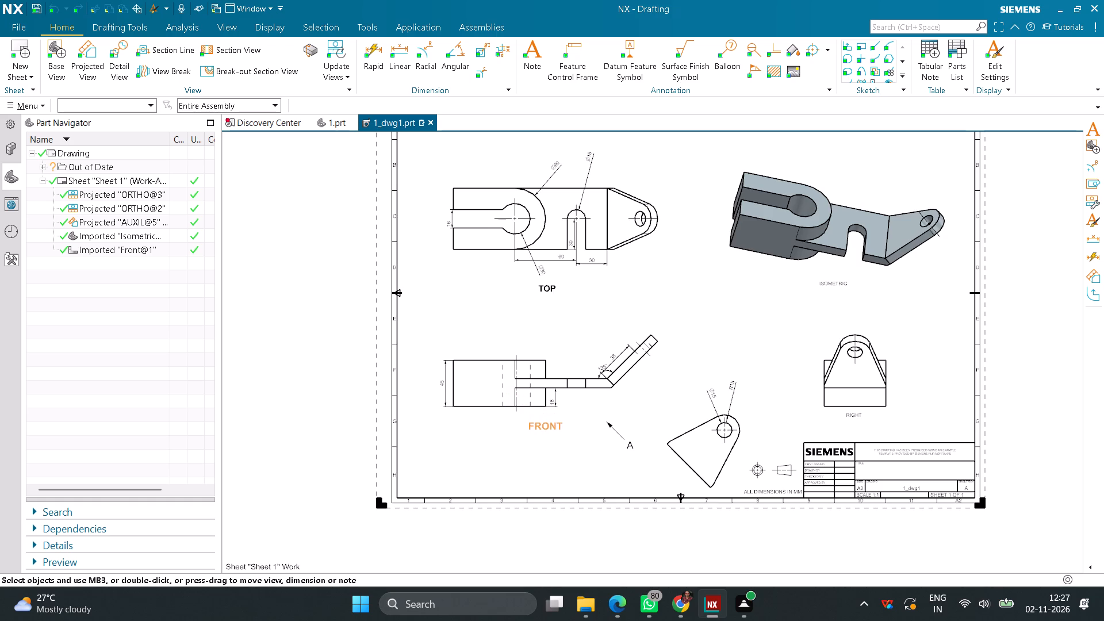
pyautogui.moveTo(545, 457); pyautogui.dragTo(550, 457)
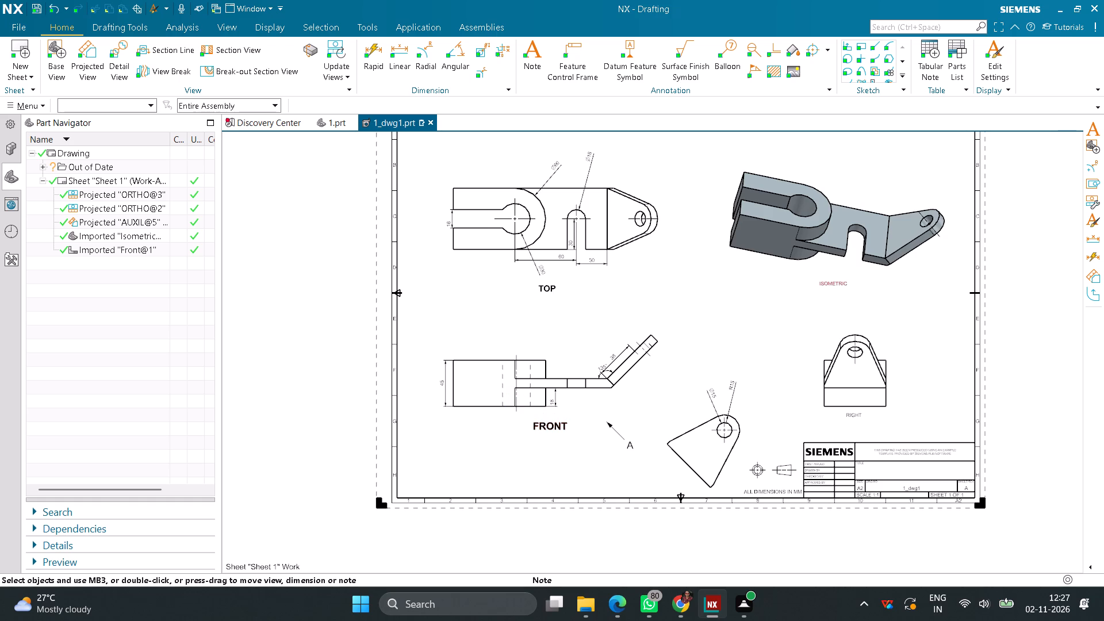
# Set the "ISOMETRIC" label to Bold with a height of 7 and move it clear below the isometric view.
pyautogui.rightClick(839, 286)
pyautogui.click(868, 309)
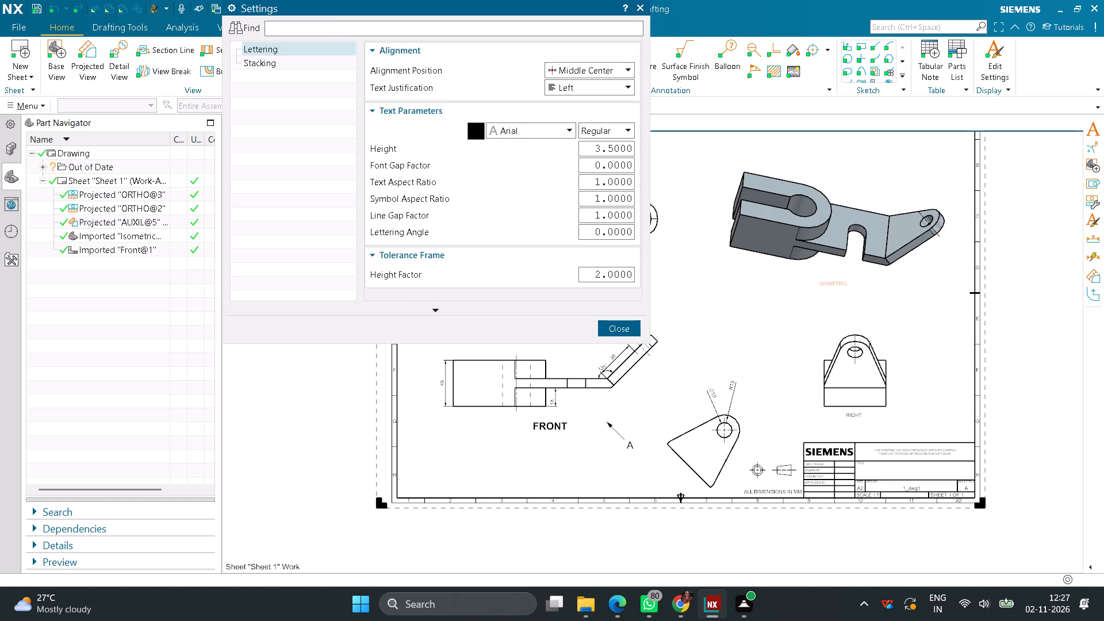
pyautogui.click(625, 129)
pyautogui.click(593, 158)
pyautogui.moveTo(589, 150); pyautogui.dragTo(680, 155)
pyautogui.press('7')
pyautogui.press('Return')
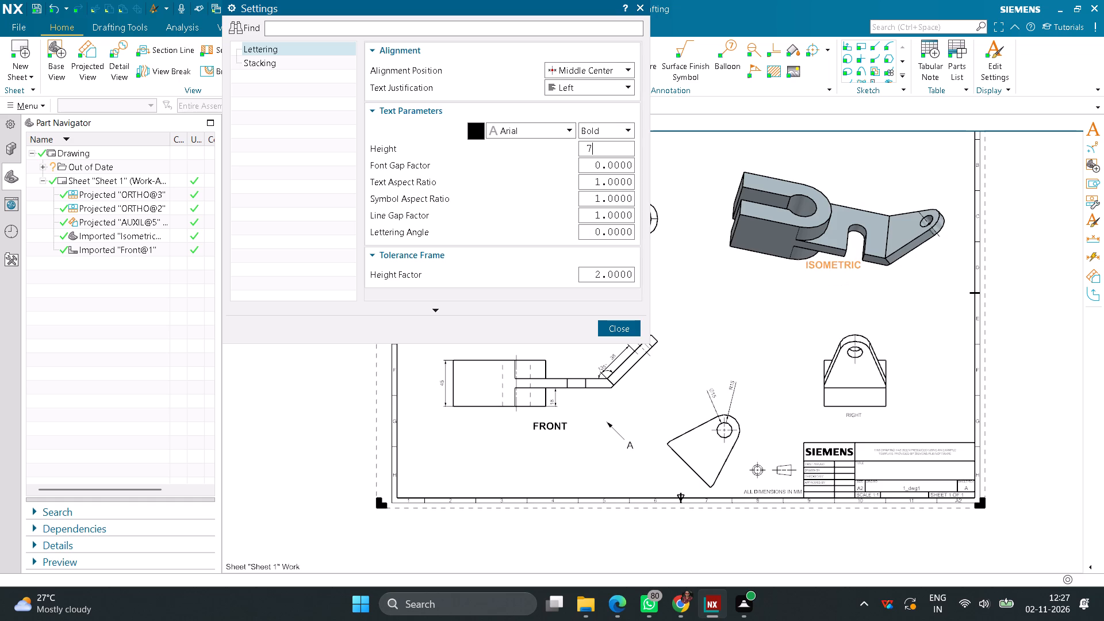
pyautogui.click(619, 328)
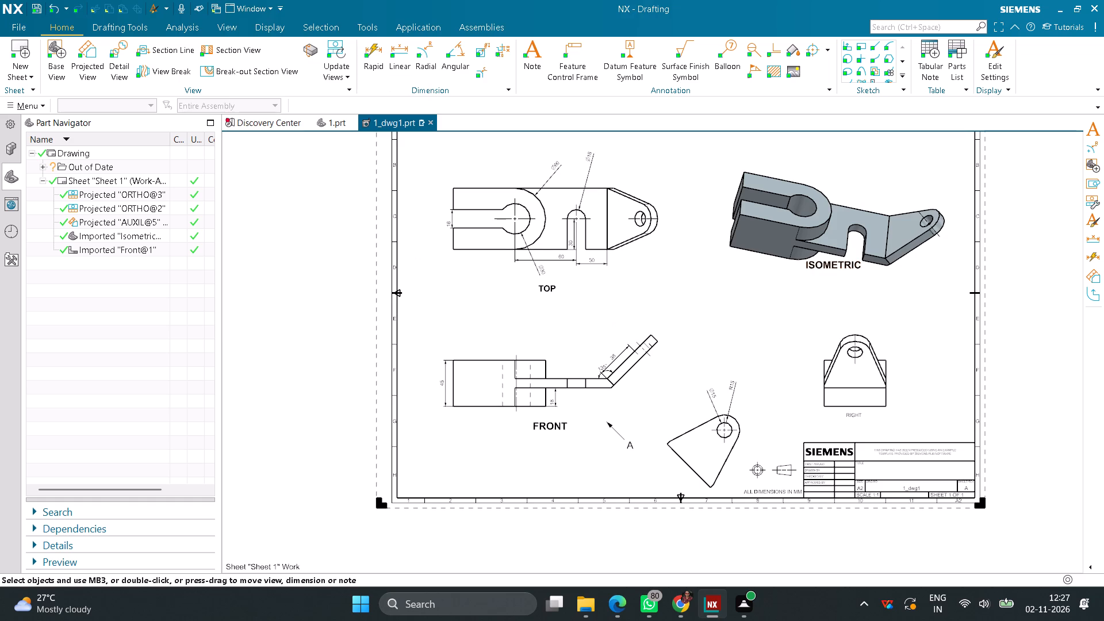
pyautogui.moveTo(841, 267); pyautogui.dragTo(842, 310)
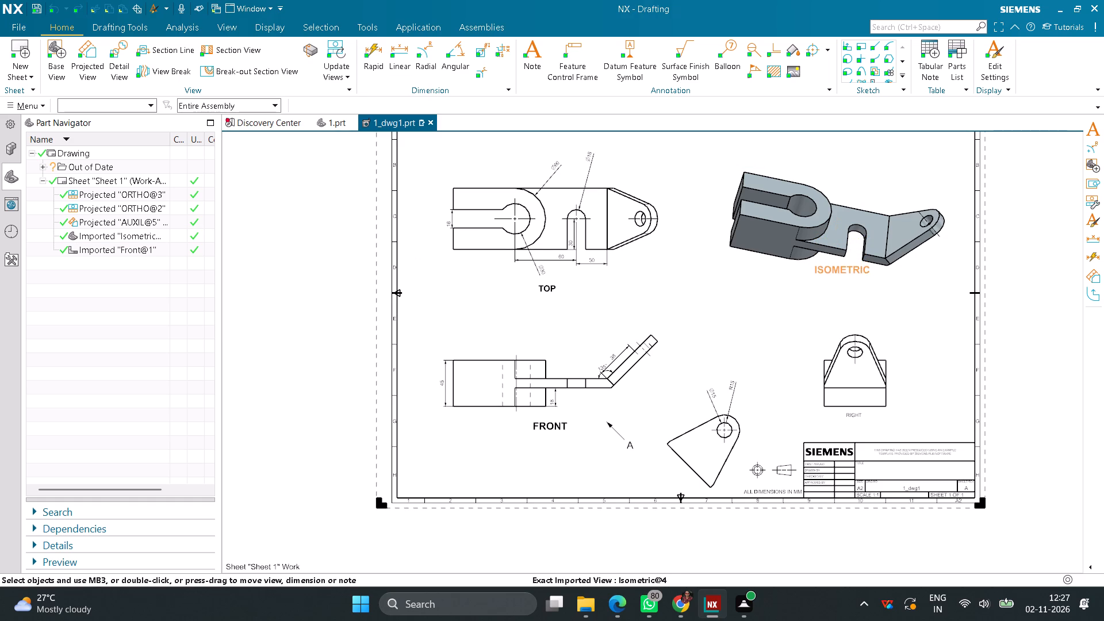
pyautogui.moveTo(842, 310); pyautogui.dragTo(842, 313)
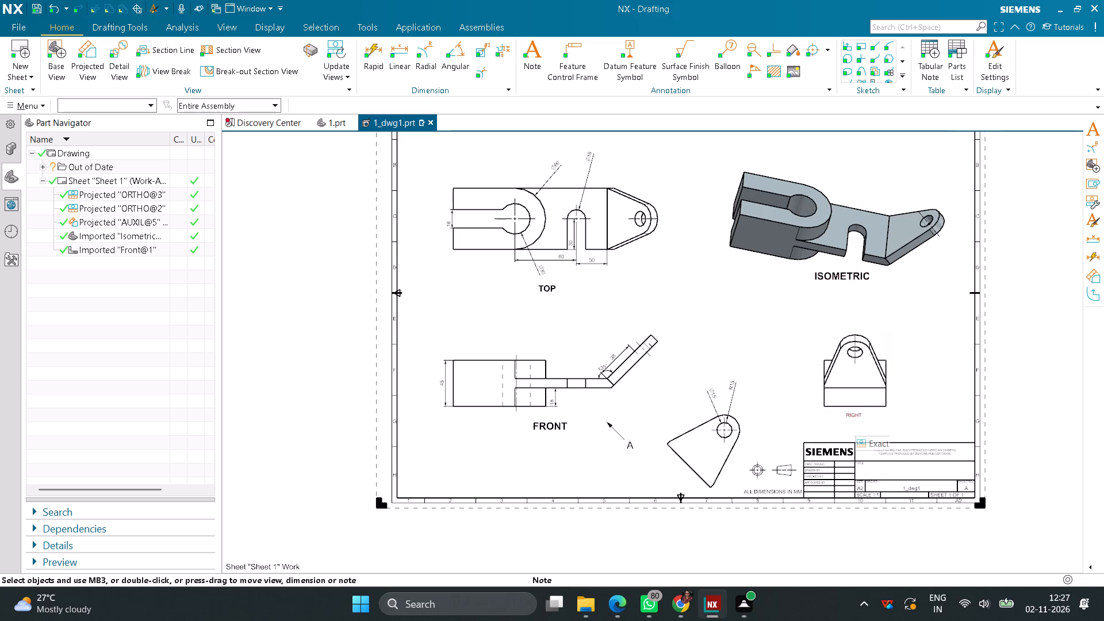
# Set the "RIGHT" label to Bold with a height of 7 and move it below the right view, above the title block.
pyautogui.rightClick(855, 417)
pyautogui.click(879, 448)
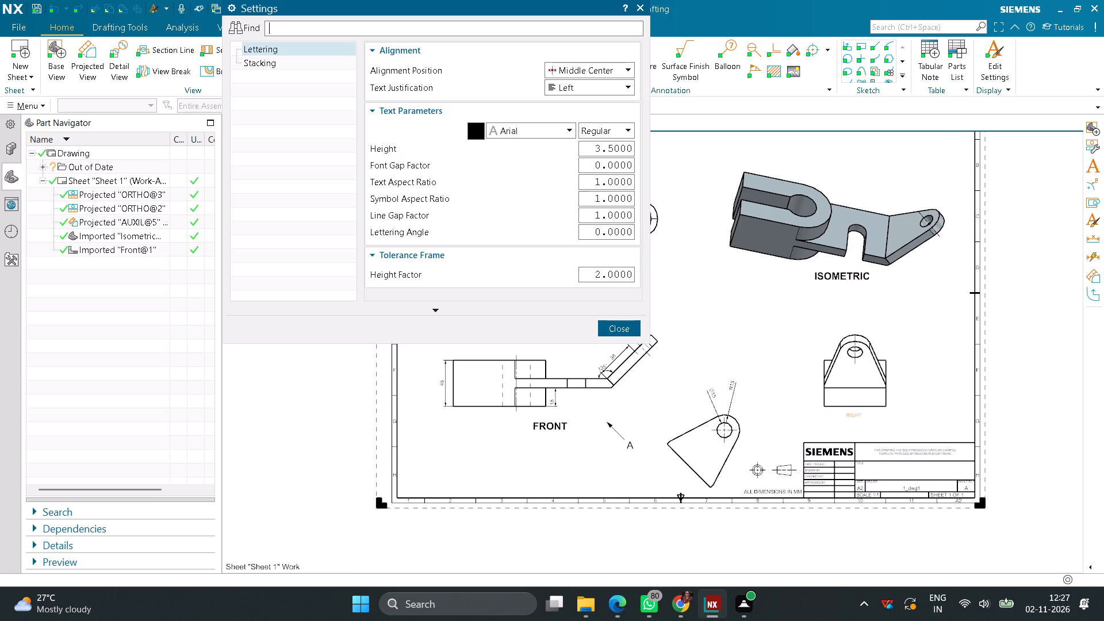
pyautogui.click(625, 133)
pyautogui.click(592, 152)
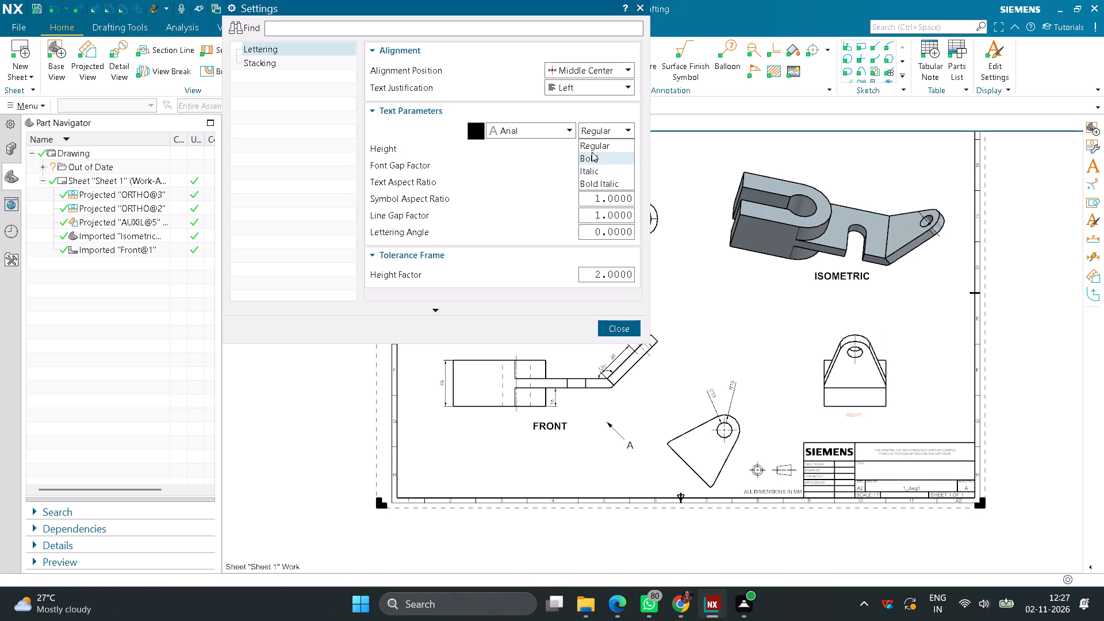
pyautogui.moveTo(595, 148); pyautogui.dragTo(719, 149)
pyautogui.press('7')
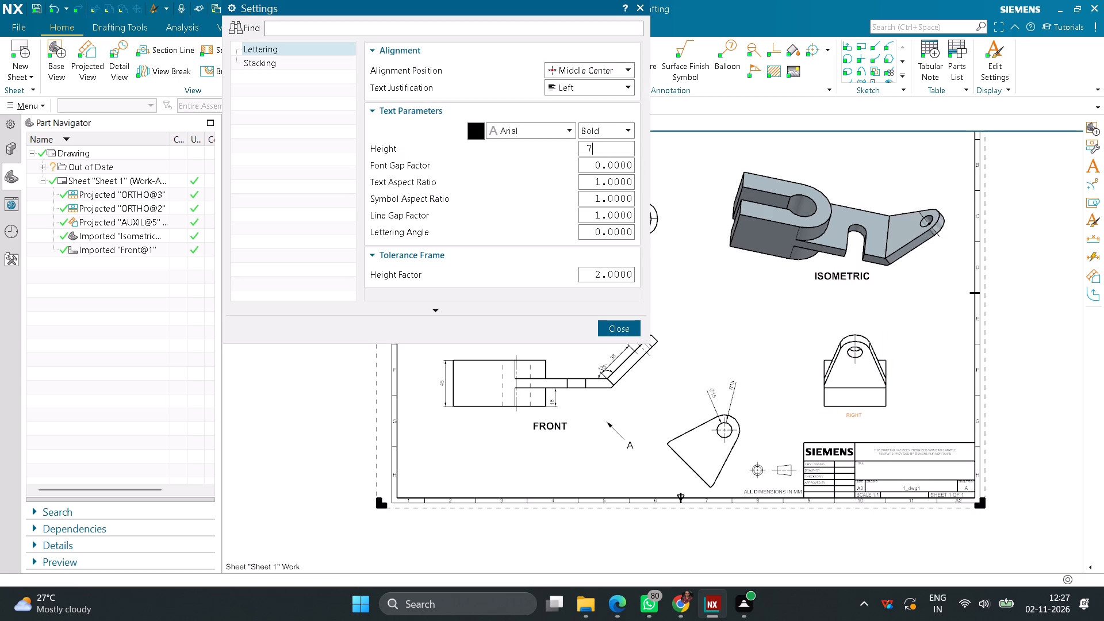
pyautogui.press('Return')
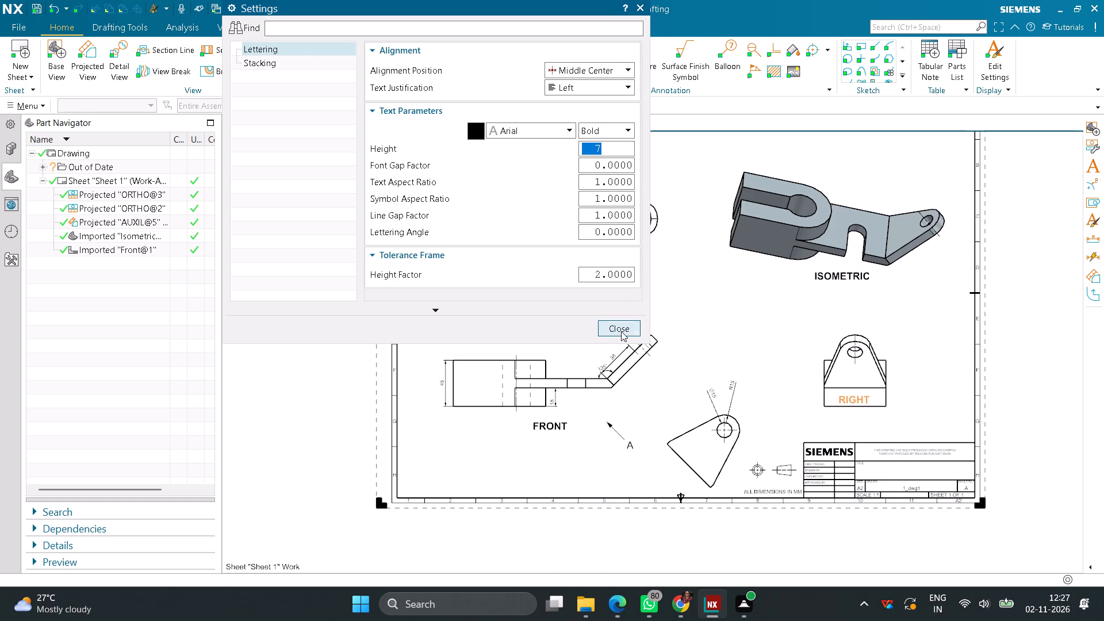
pyautogui.click(621, 331)
pyautogui.moveTo(854, 403); pyautogui.dragTo(854, 411)
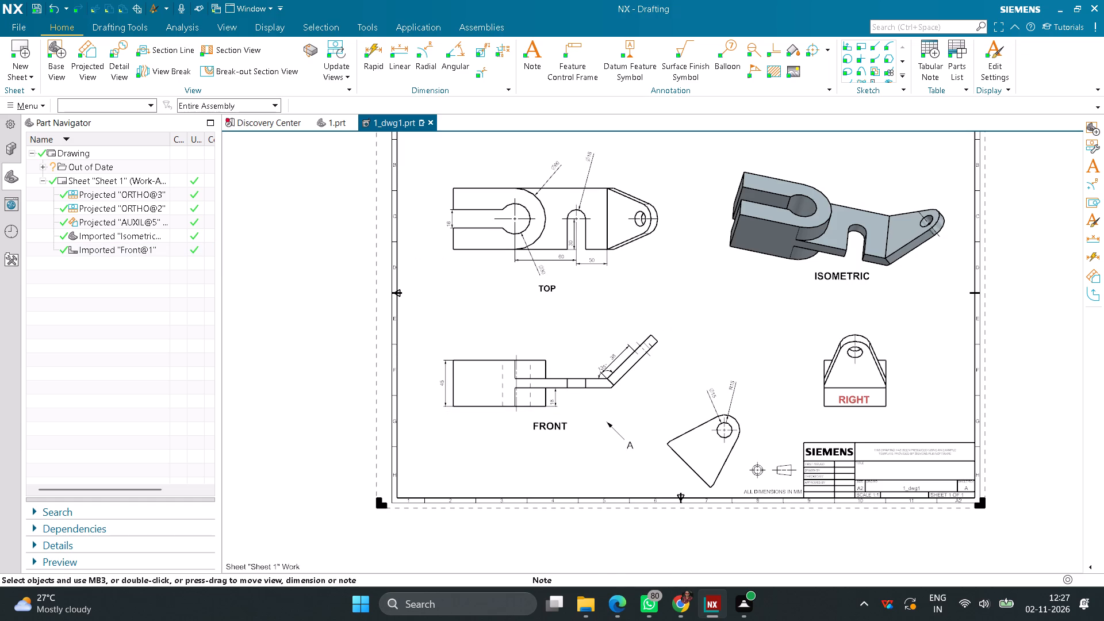
pyautogui.moveTo(854, 411); pyautogui.dragTo(854, 450)
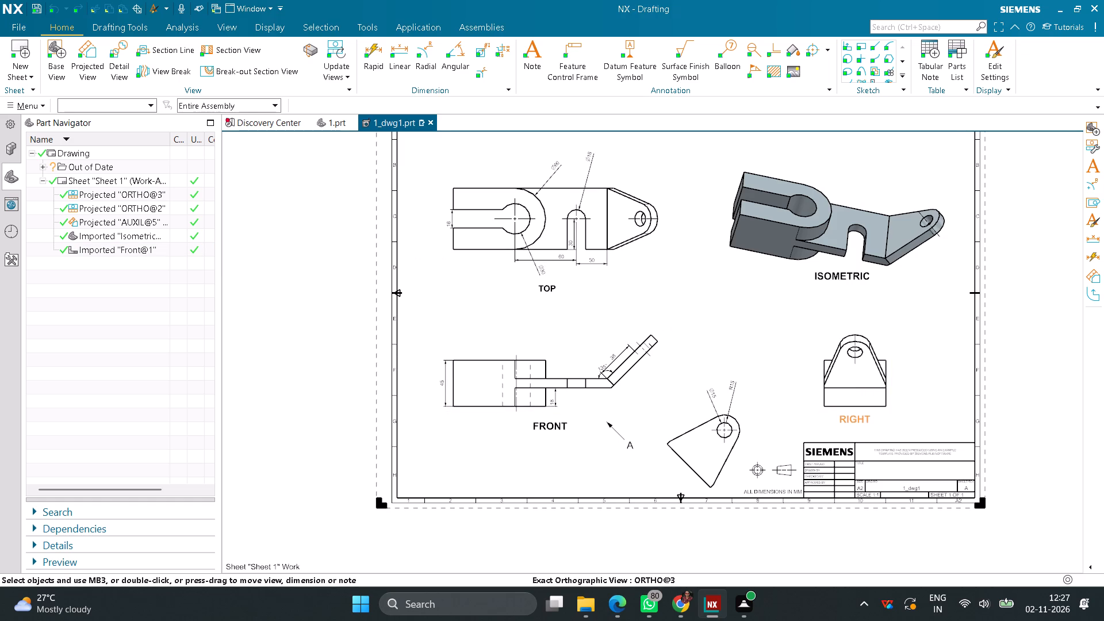
pyautogui.moveTo(854, 450); pyautogui.dragTo(854, 449)
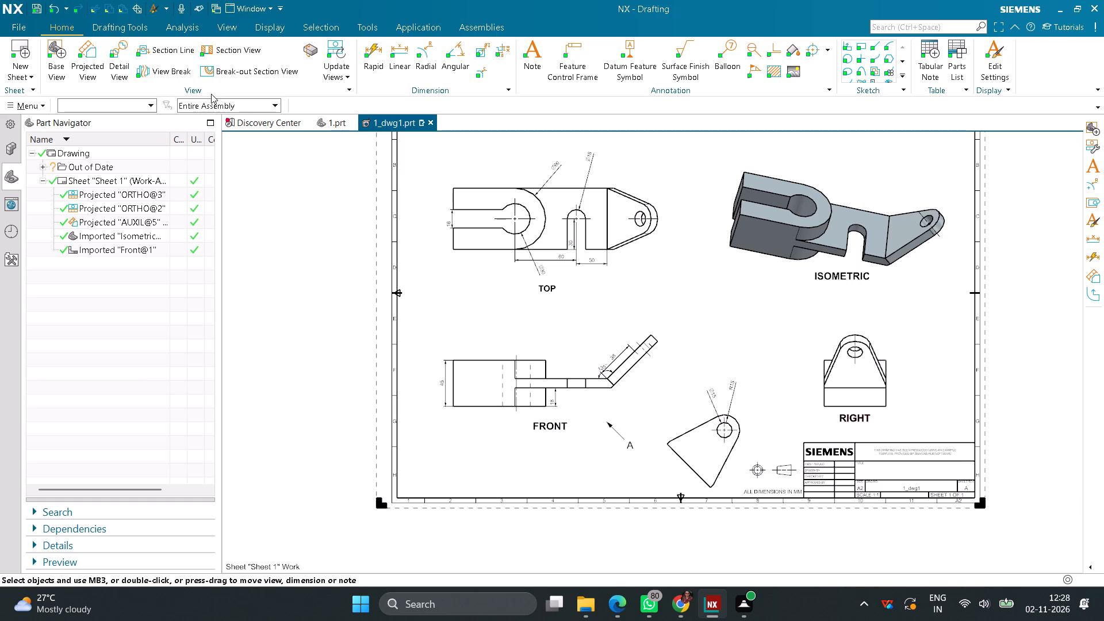
# Save the drawing as 1_dwg1.prt in the internship folder.
pyautogui.click(8, 24)
pyautogui.click(46, 106)
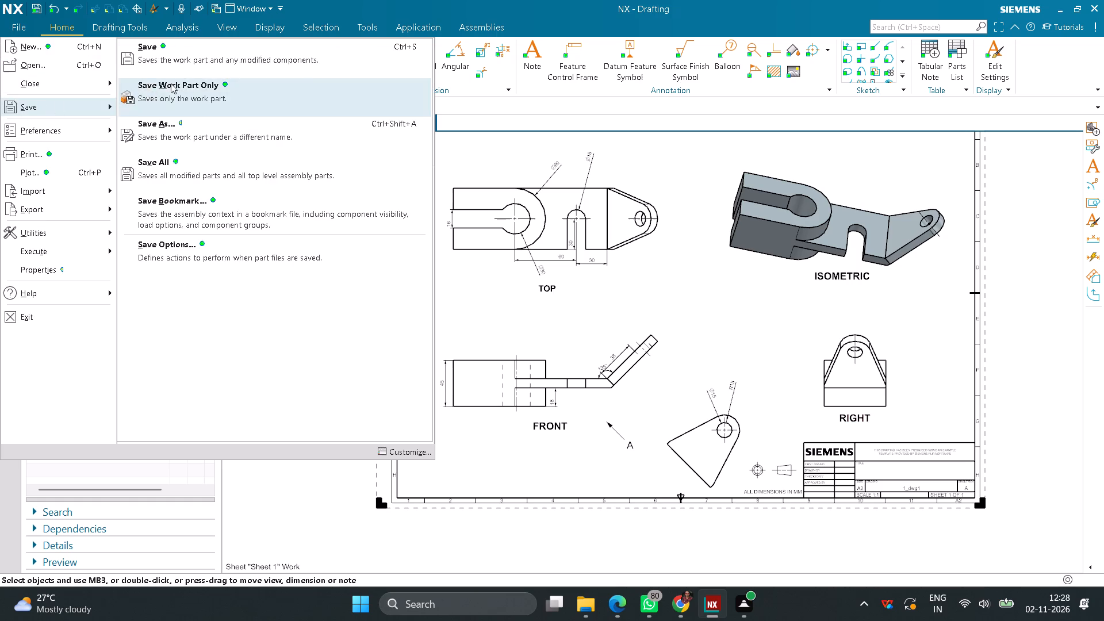
pyautogui.click(197, 48)
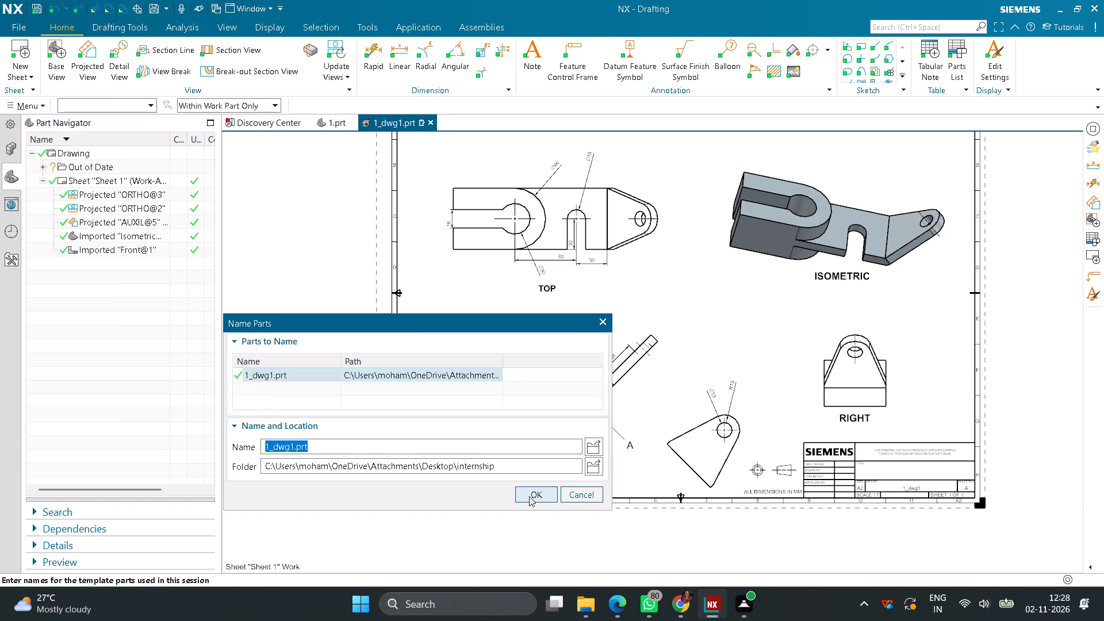
pyautogui.click(540, 490)
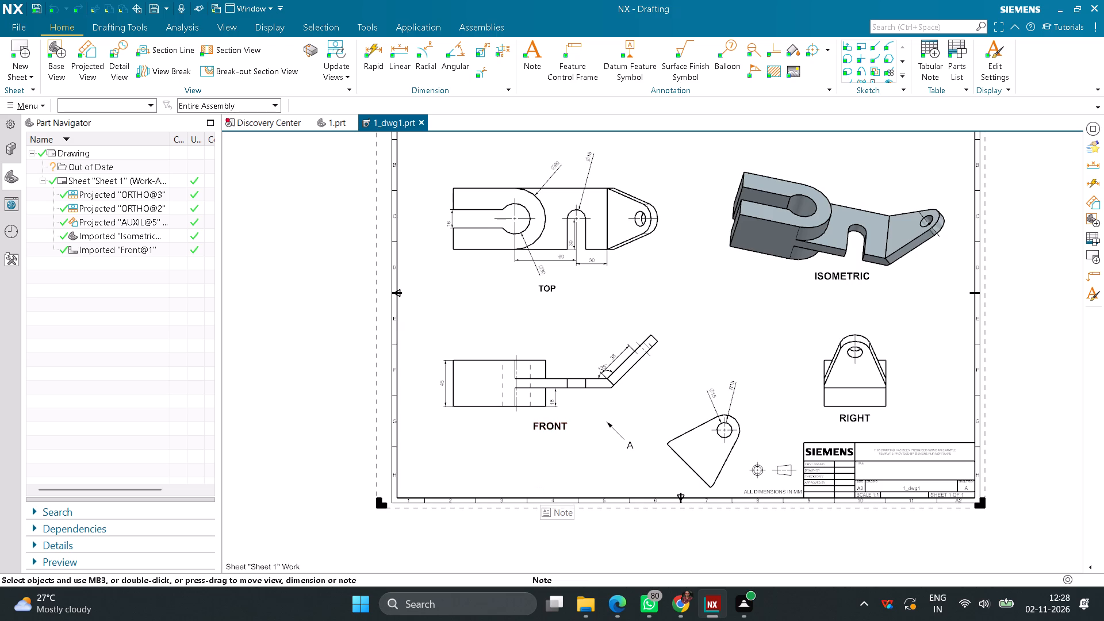
# Close the drawing together with its component part.
pyautogui.click(421, 122)
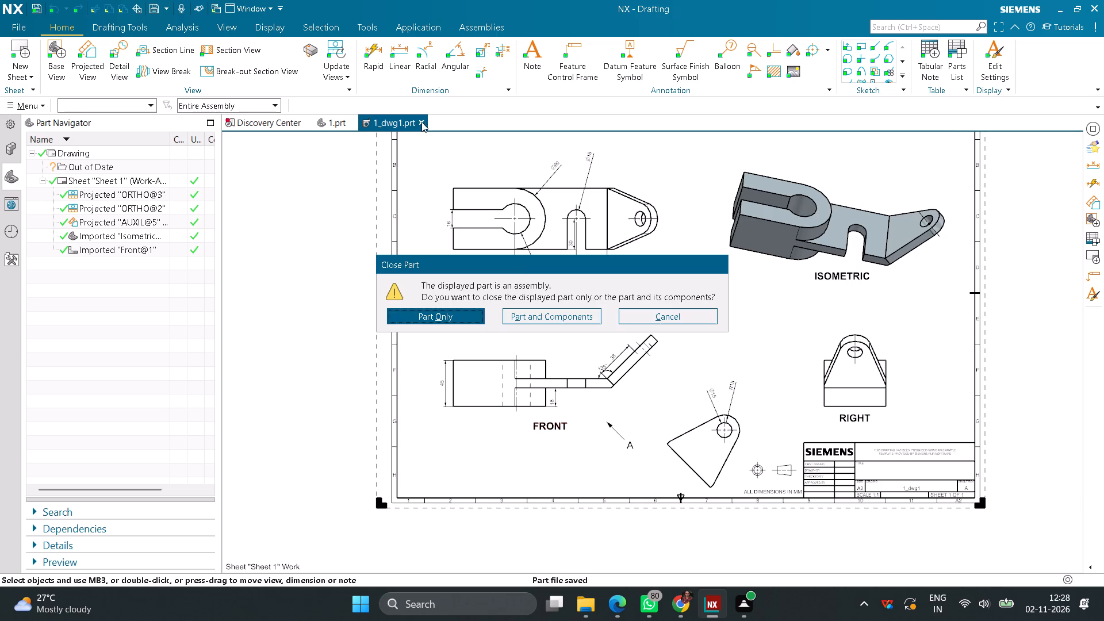
pyautogui.click(551, 320)
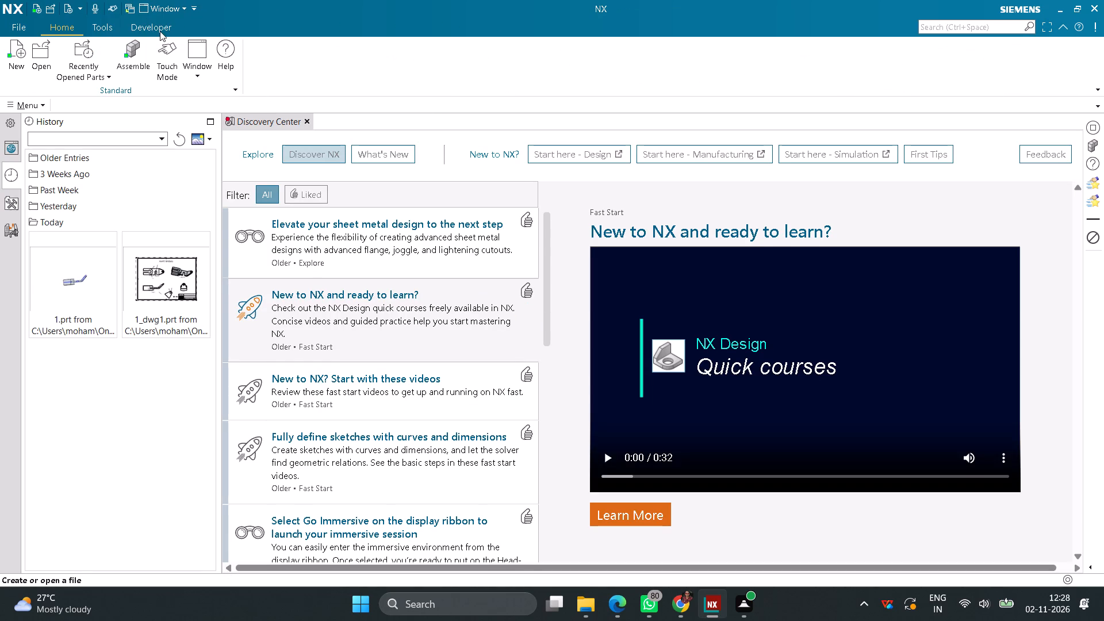
# Stop the journal recording.
pyautogui.click(159, 30)
pyautogui.click(224, 63)
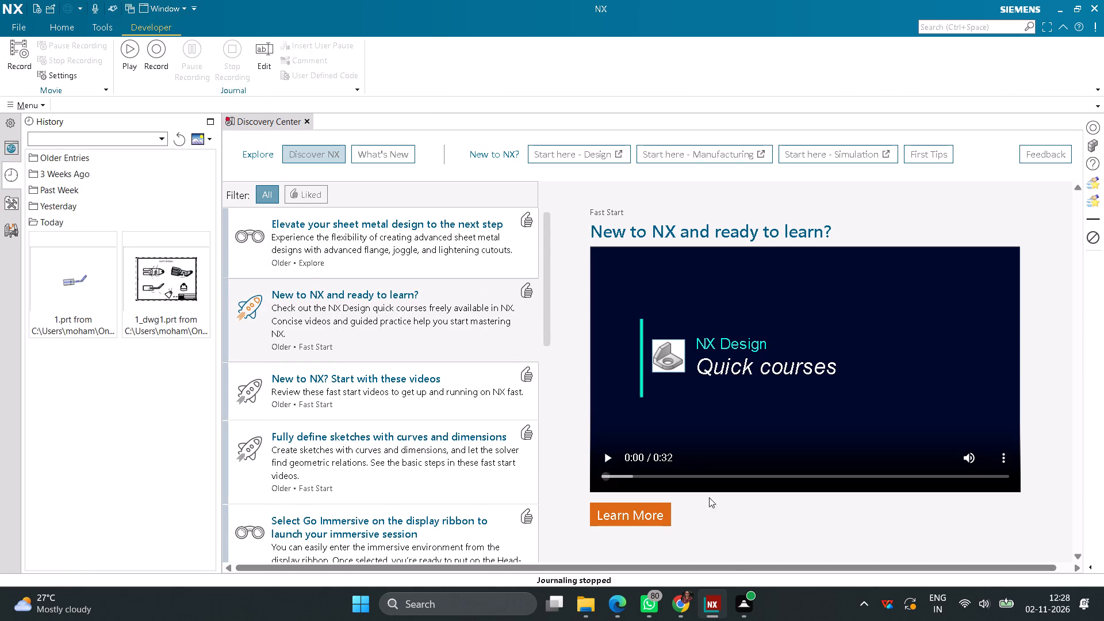